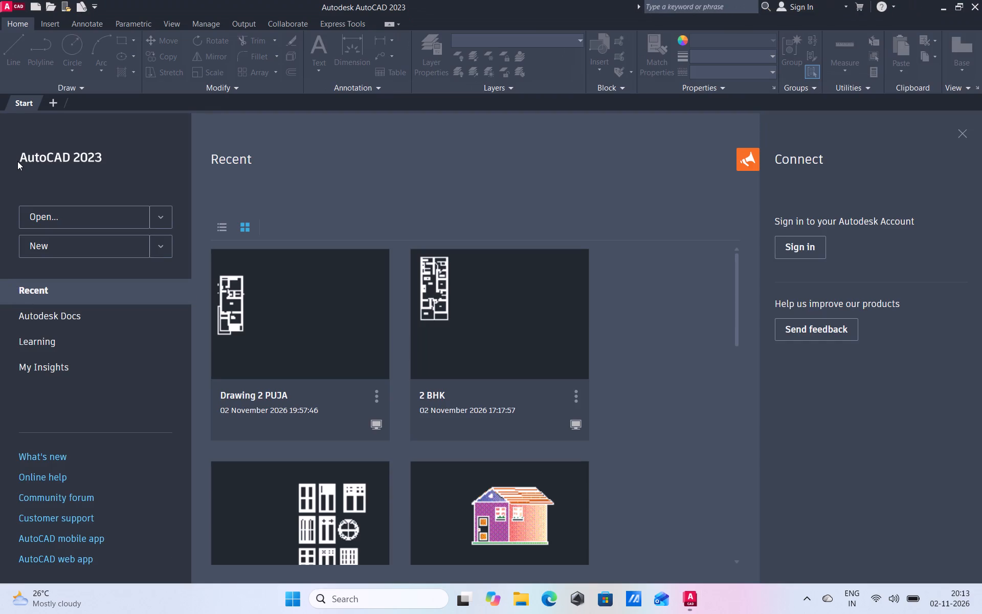
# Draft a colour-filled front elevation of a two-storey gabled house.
# Create a new drawing from the acadiso.dwt template.
pyautogui.doubleClick(82, 247)
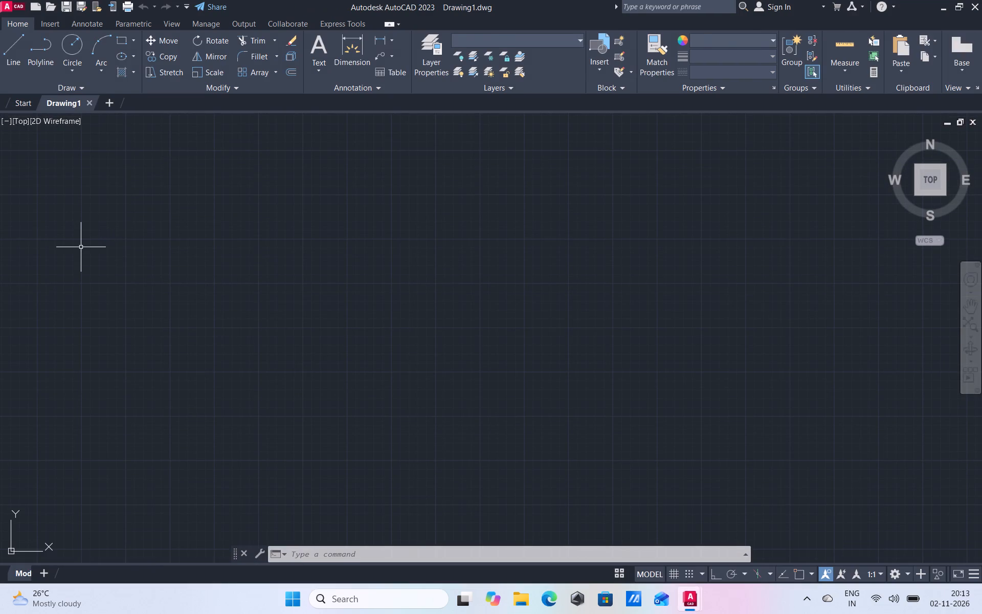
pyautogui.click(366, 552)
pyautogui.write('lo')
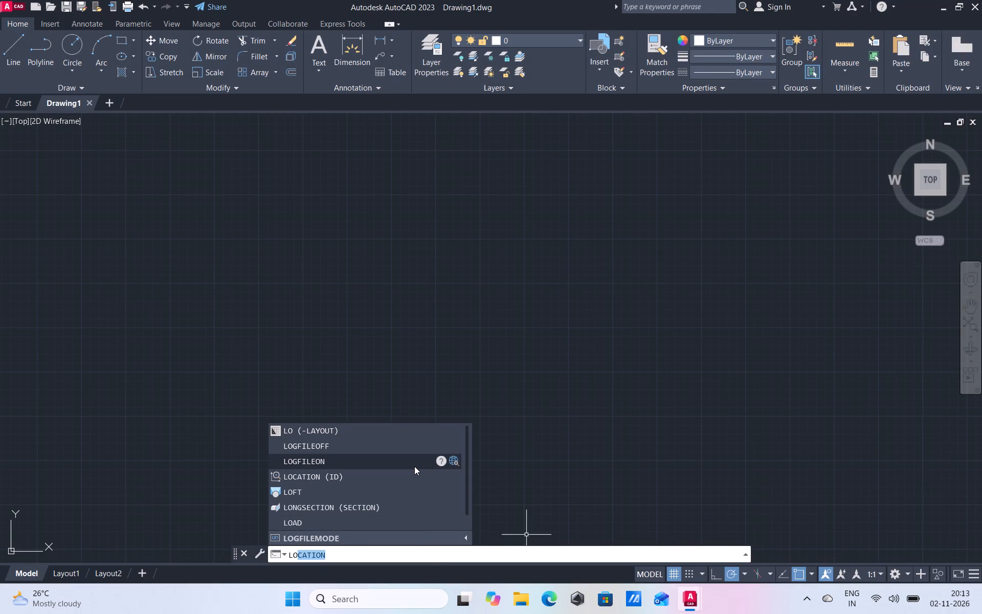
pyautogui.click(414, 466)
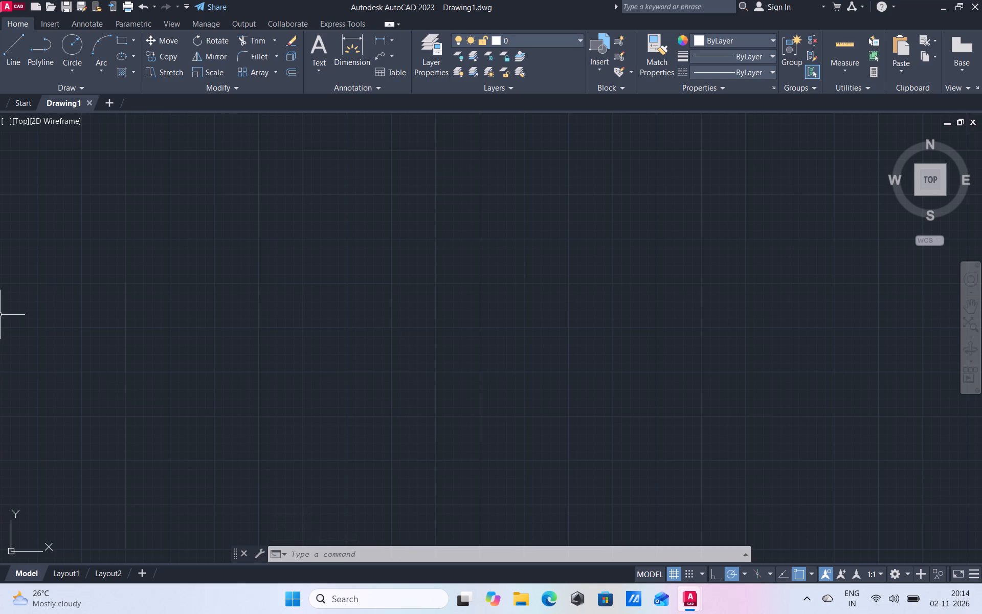
# Draw connected lines: a base about 1434 units long, a right side about 830 units high, and a top edge overshooting the base at both ends.
pyautogui.click(19, 71)
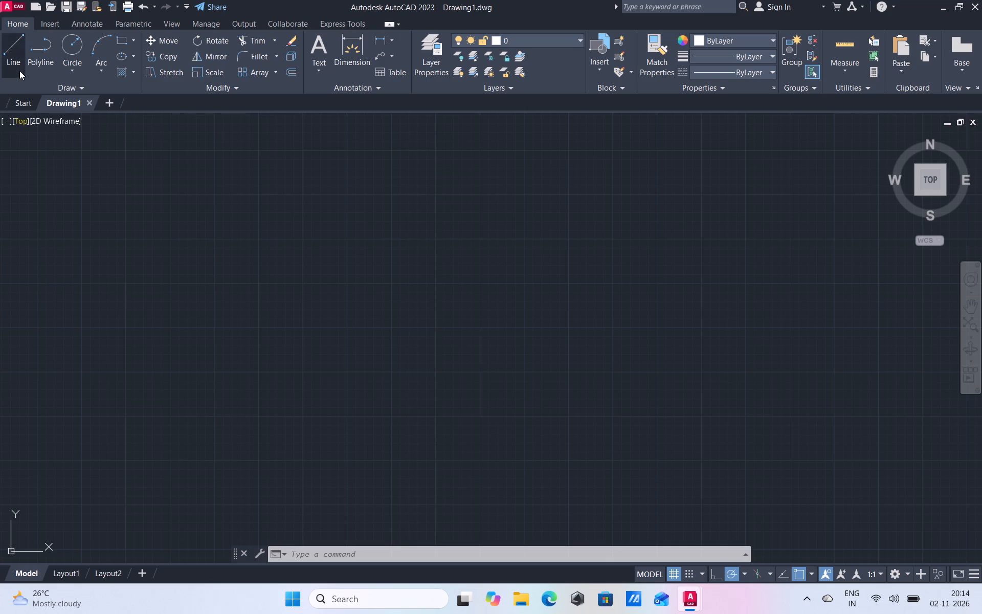
pyautogui.click(249, 385)
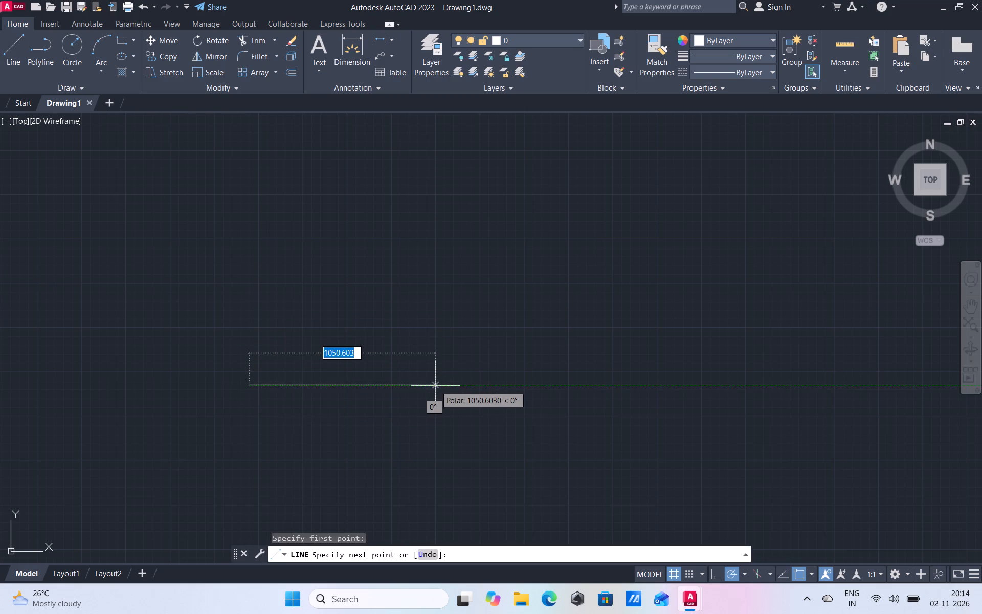
pyautogui.click(503, 385)
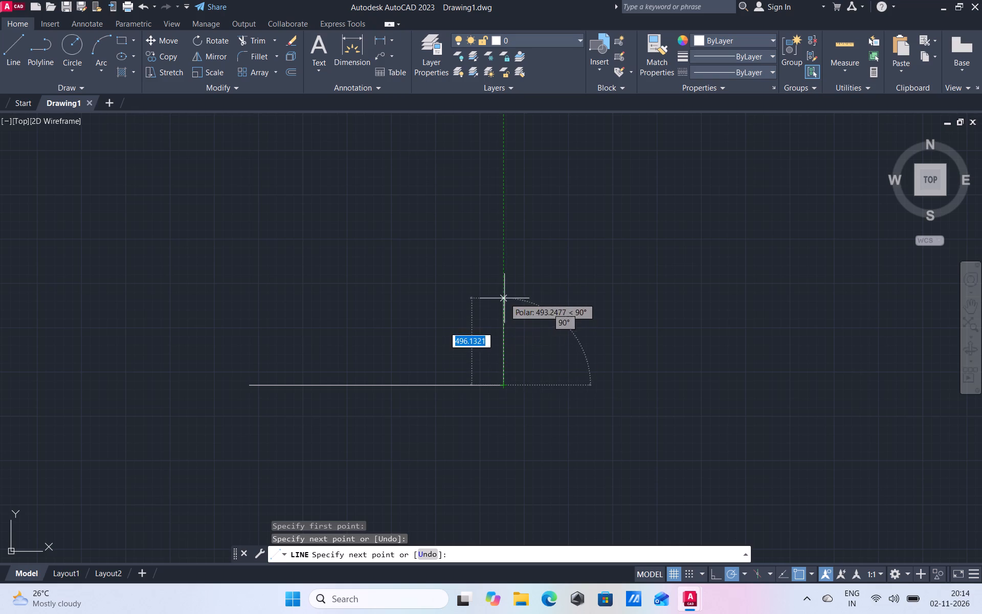
pyautogui.click(504, 238)
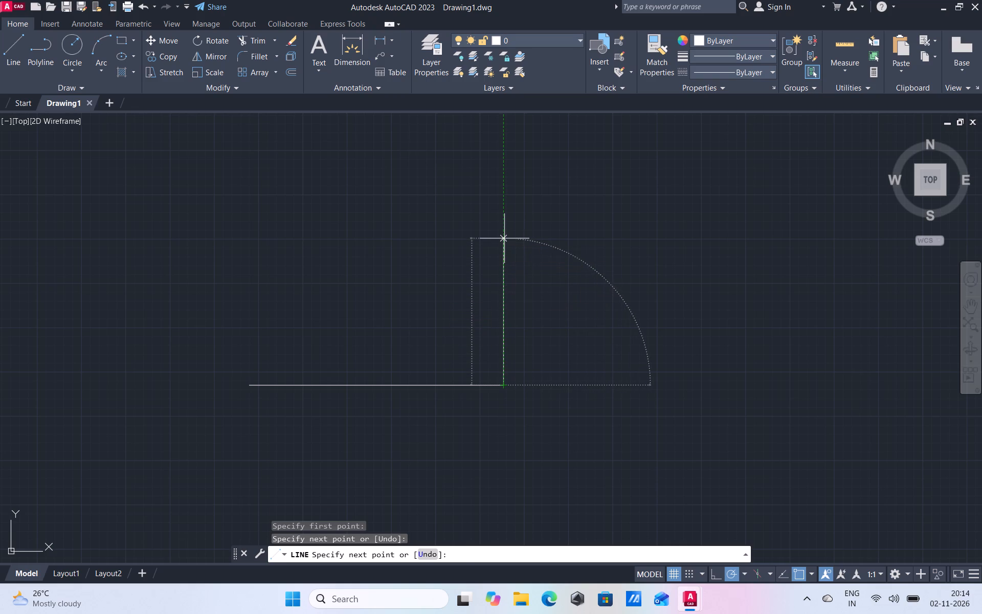
pyautogui.click(553, 234)
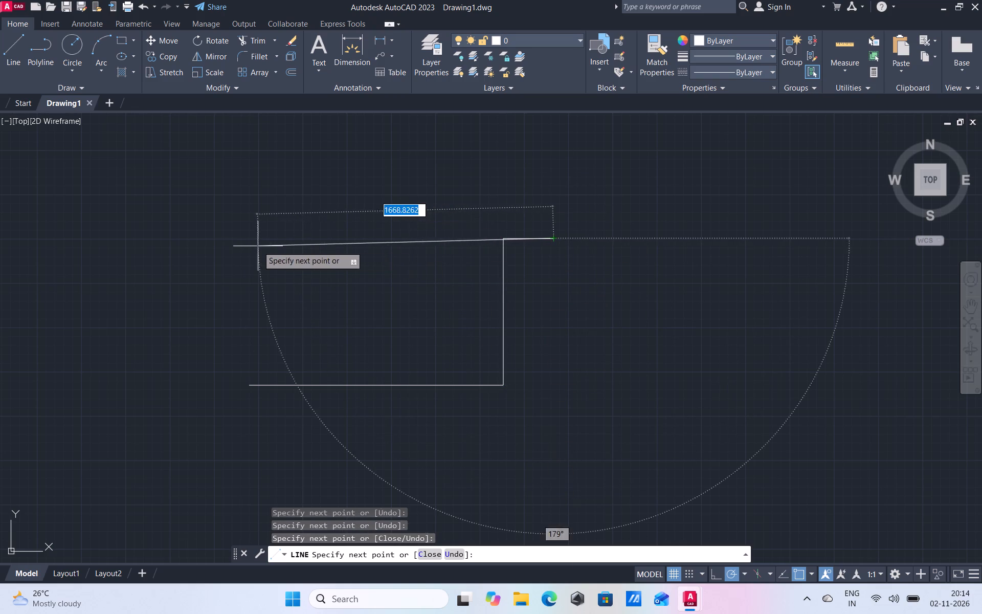
pyautogui.click(233, 240)
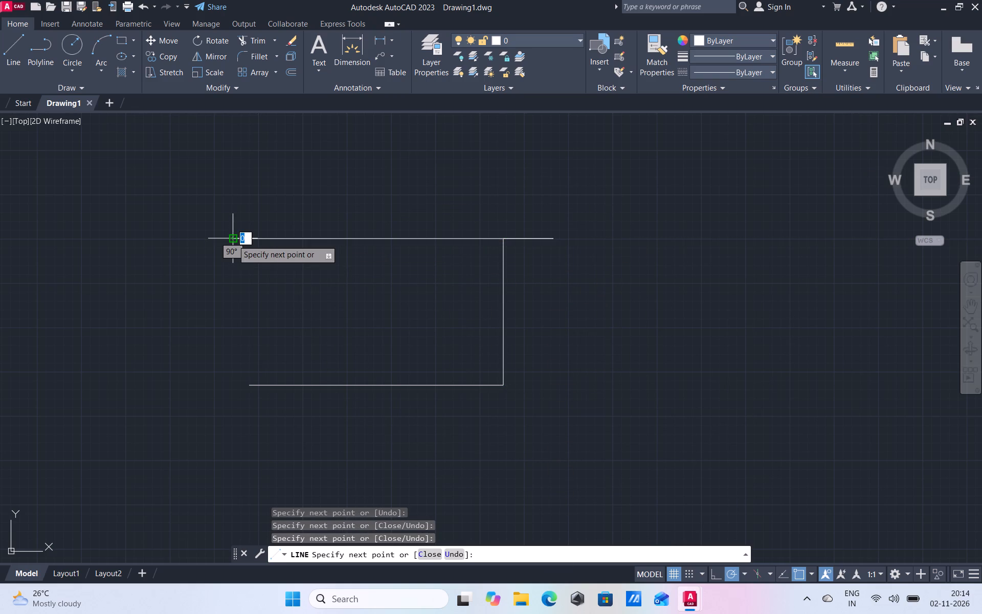
pyautogui.click(201, 237)
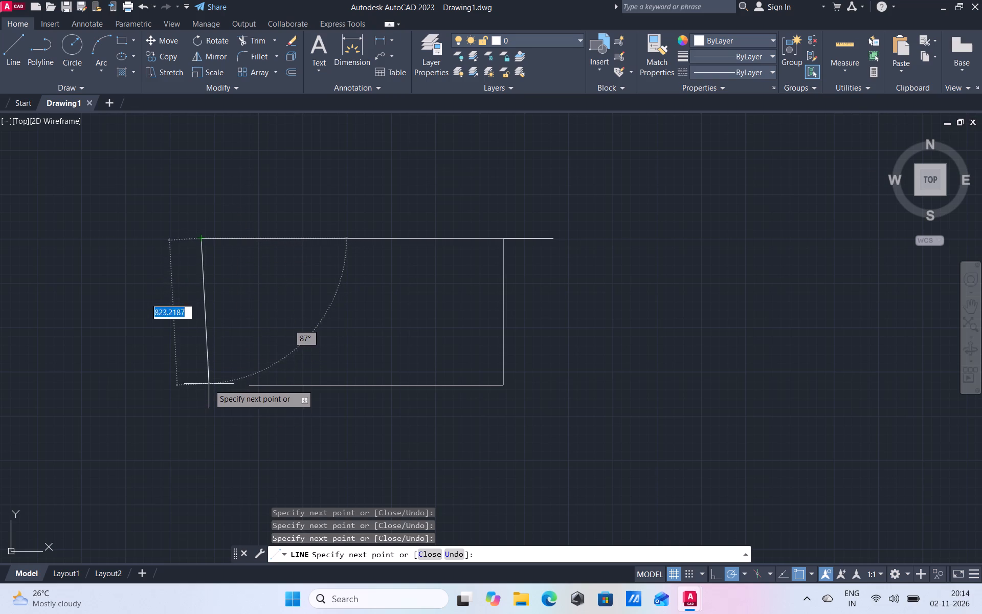
pyautogui.rightClick(214, 350)
pyautogui.click(260, 365)
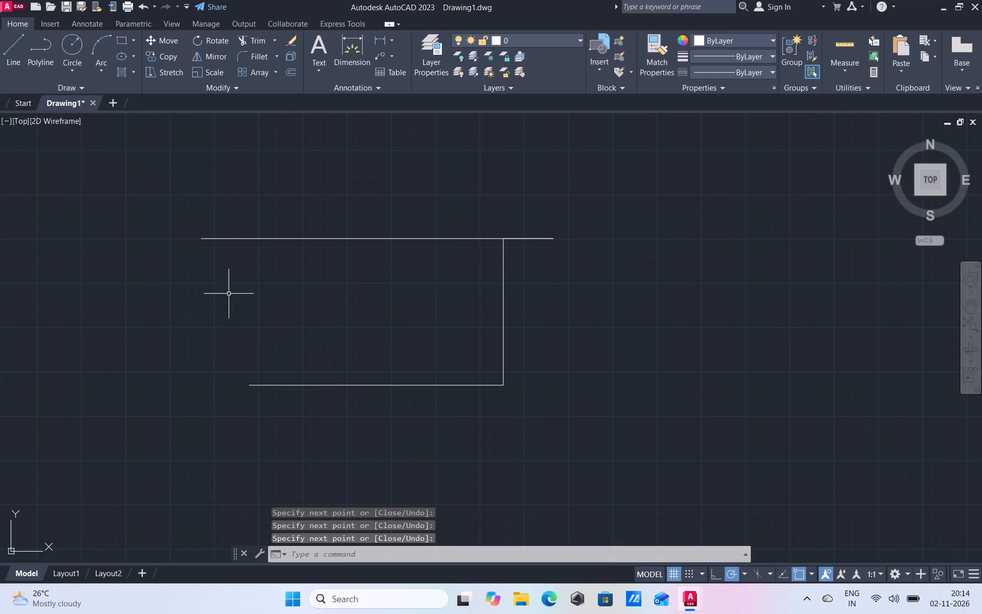
# Draw a vertical line from the base's left endpoint up to the top line as the left side.
pyautogui.click(18, 66)
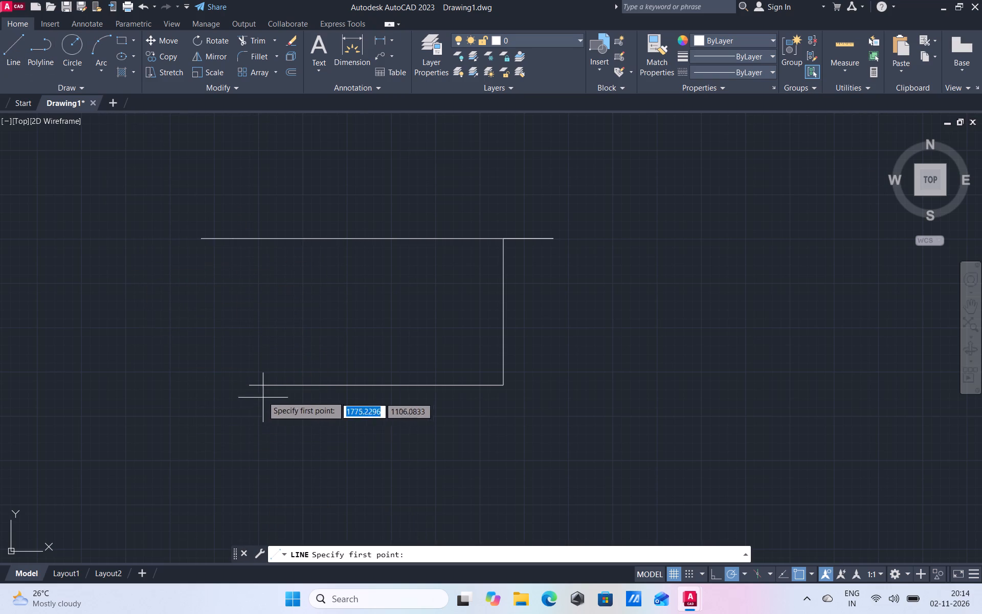
pyautogui.click(251, 384)
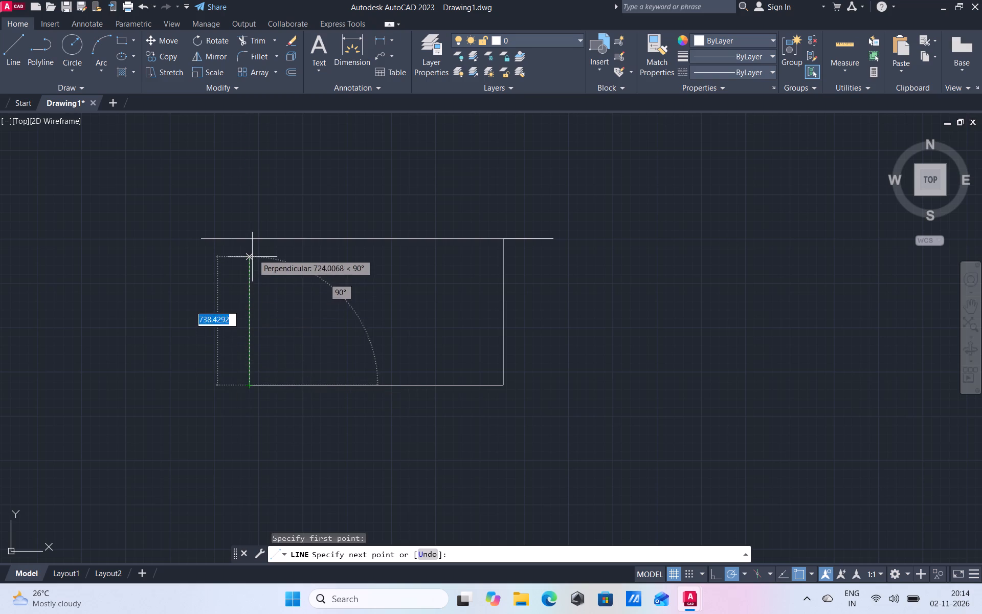
pyautogui.click(254, 241)
pyautogui.rightClick(314, 323)
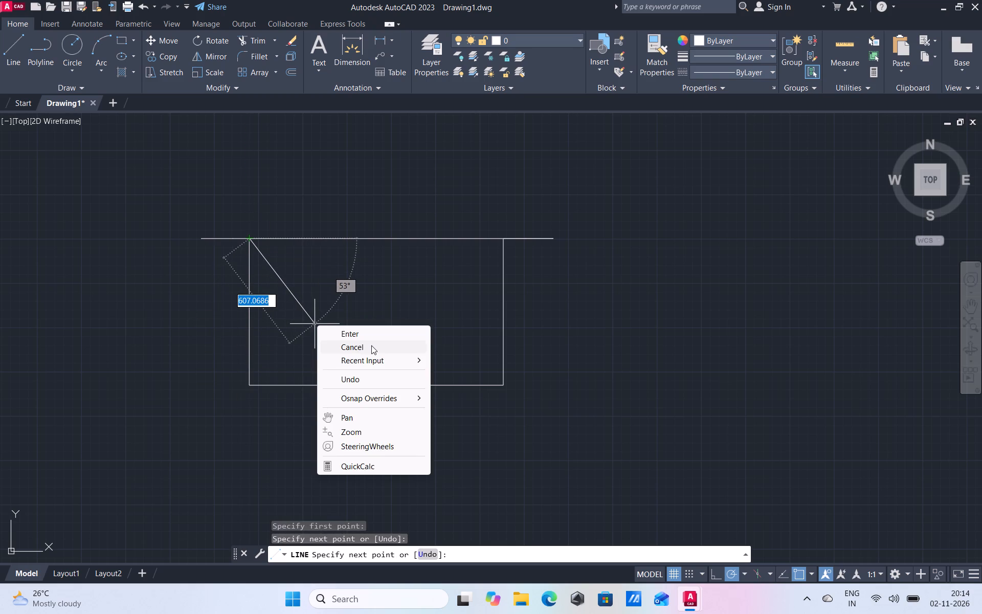
pyautogui.click(371, 345)
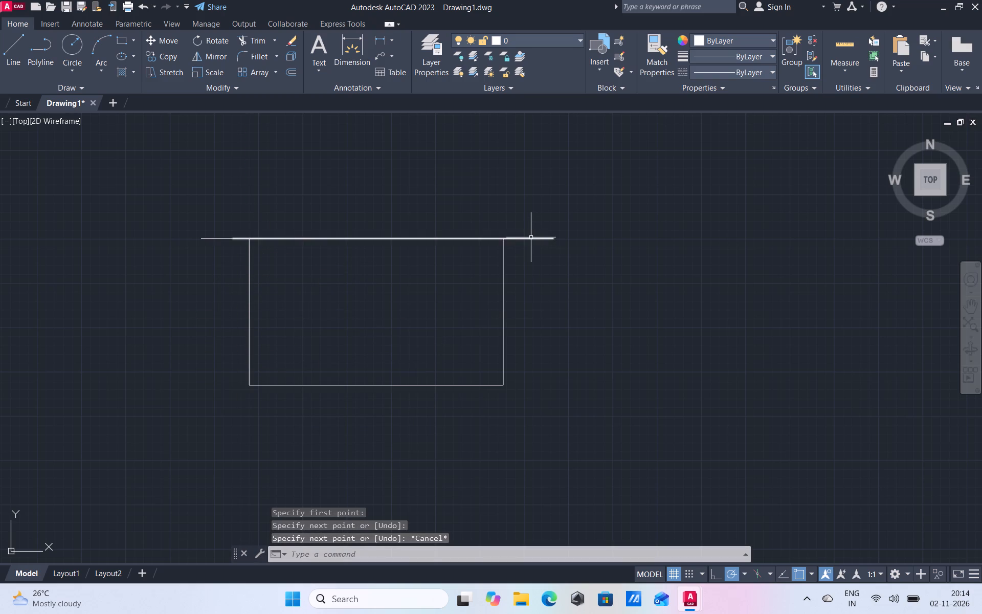
# Delete the long top line and the short leftover segment beyond the left side.
pyautogui.click(531, 237)
pyautogui.press('Delete')
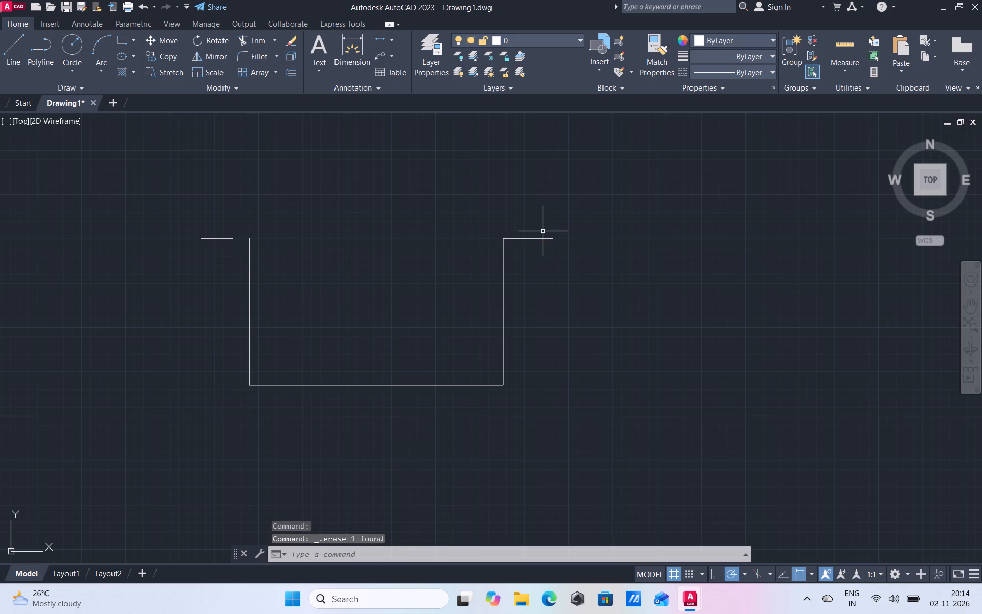
pyautogui.click(216, 239)
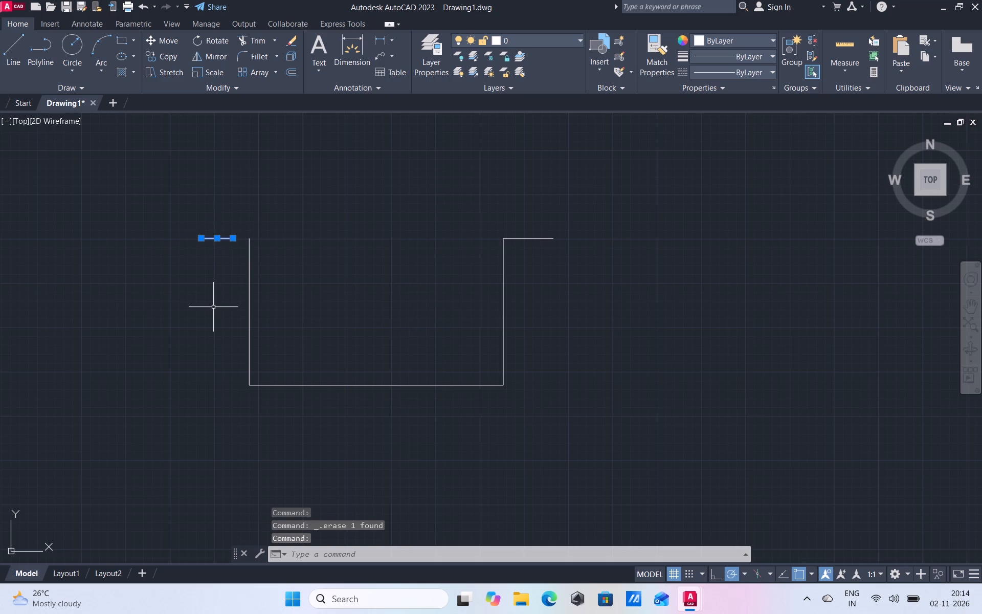
pyautogui.press('Delete')
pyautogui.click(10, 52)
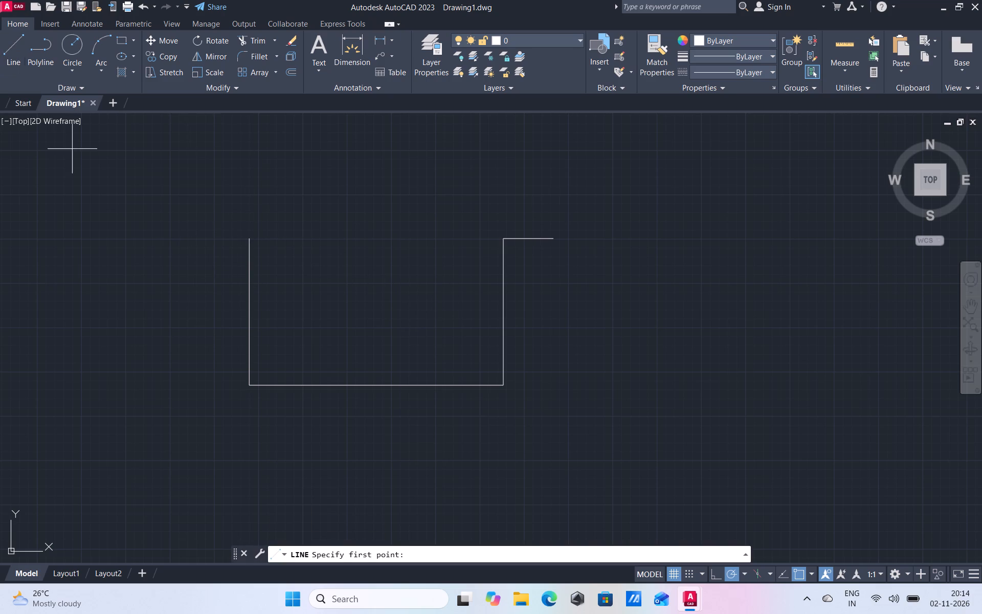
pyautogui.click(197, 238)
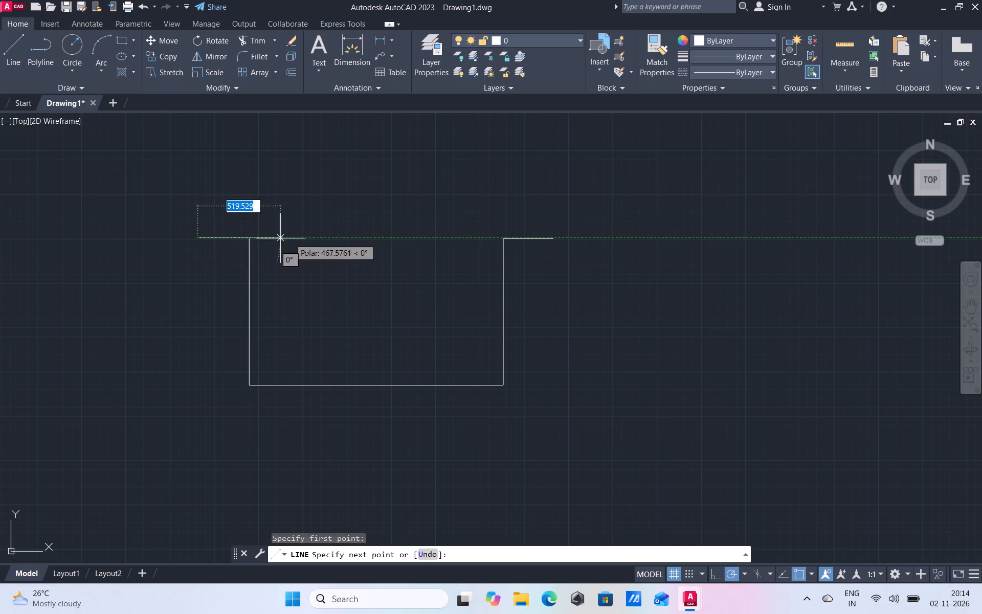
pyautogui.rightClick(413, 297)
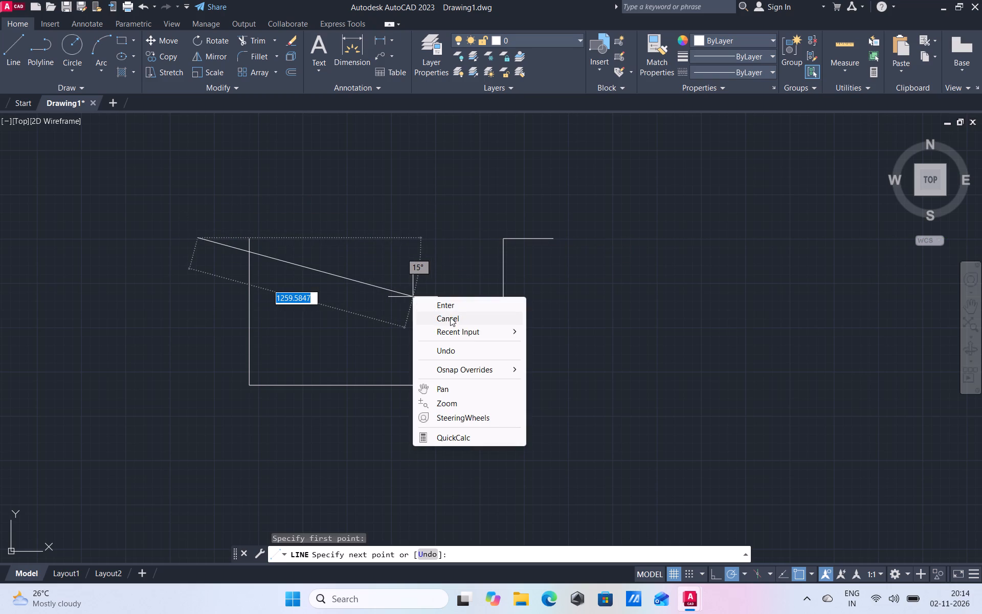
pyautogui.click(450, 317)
# Draw the top line from the left side's upper end to the outer end of the short segment beyond the right side.
pyautogui.click(13, 43)
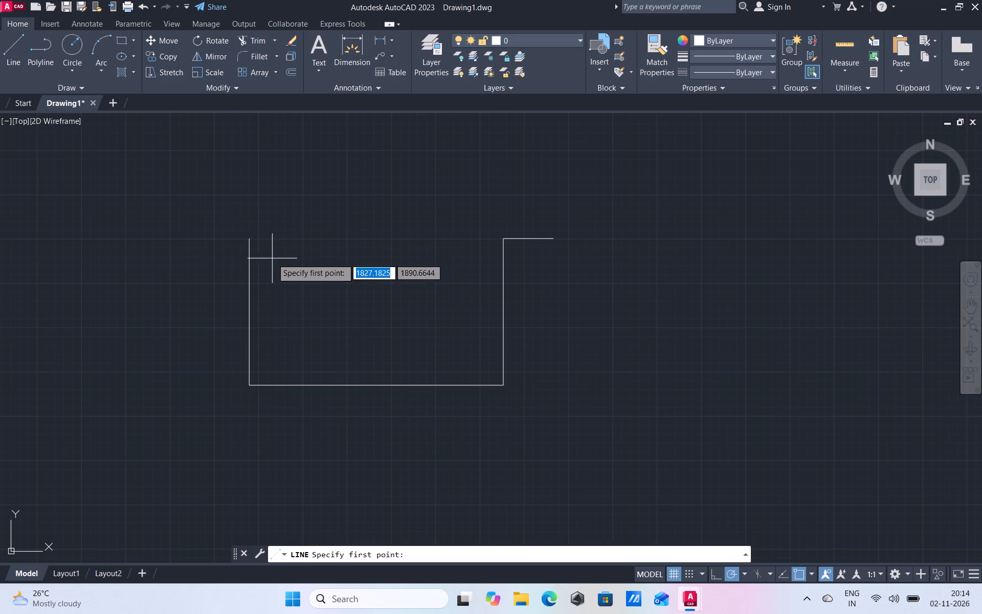
pyautogui.click(252, 239)
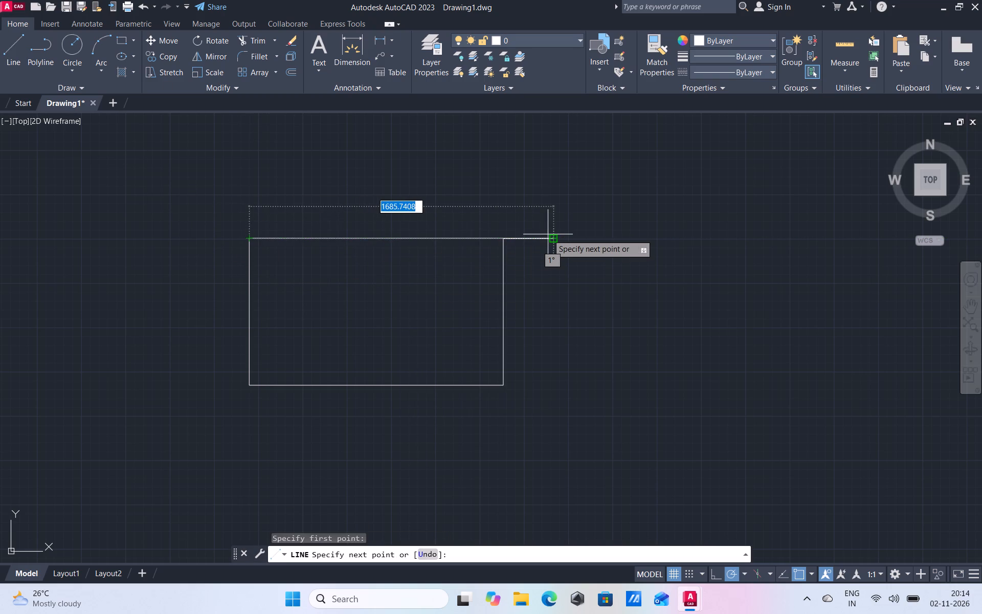
pyautogui.moveTo(549, 234); pyautogui.dragTo(554, 235)
pyautogui.rightClick(653, 260)
pyautogui.click(716, 281)
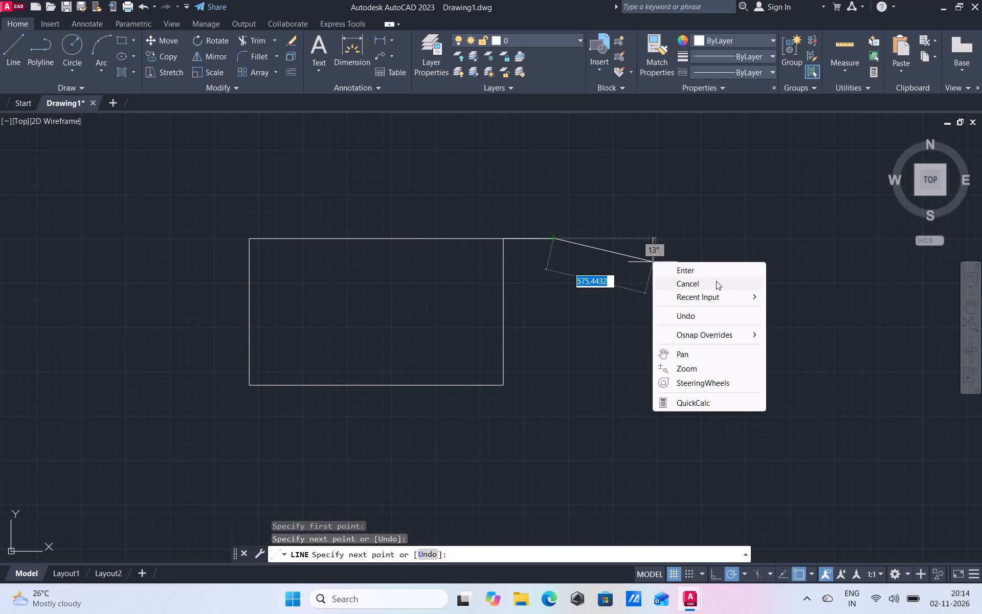
# Trim the top edge's overhang beyond the rectangle's right side.
pyautogui.scroll(1, 591, 303)
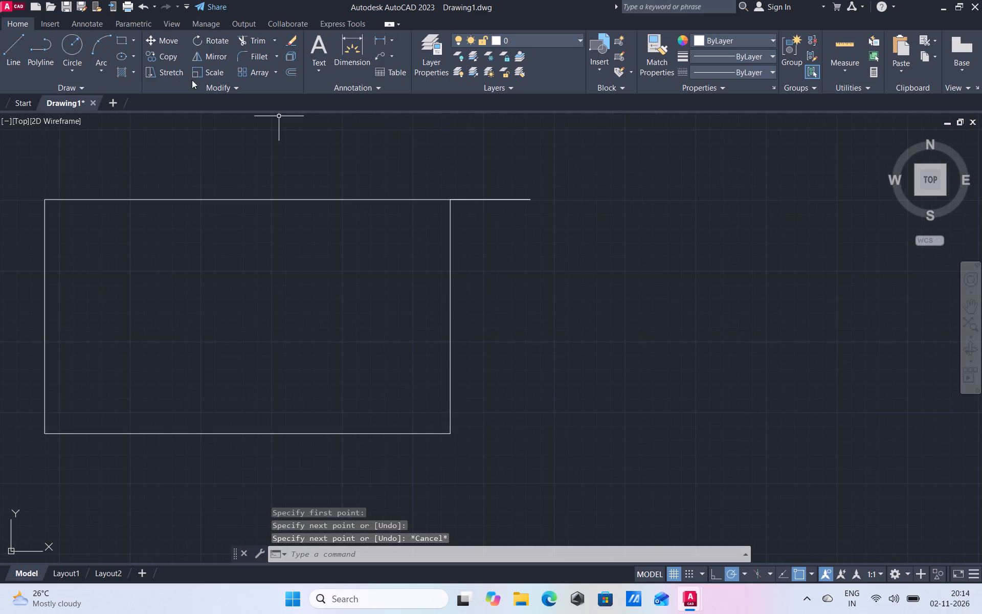
pyautogui.click(257, 35)
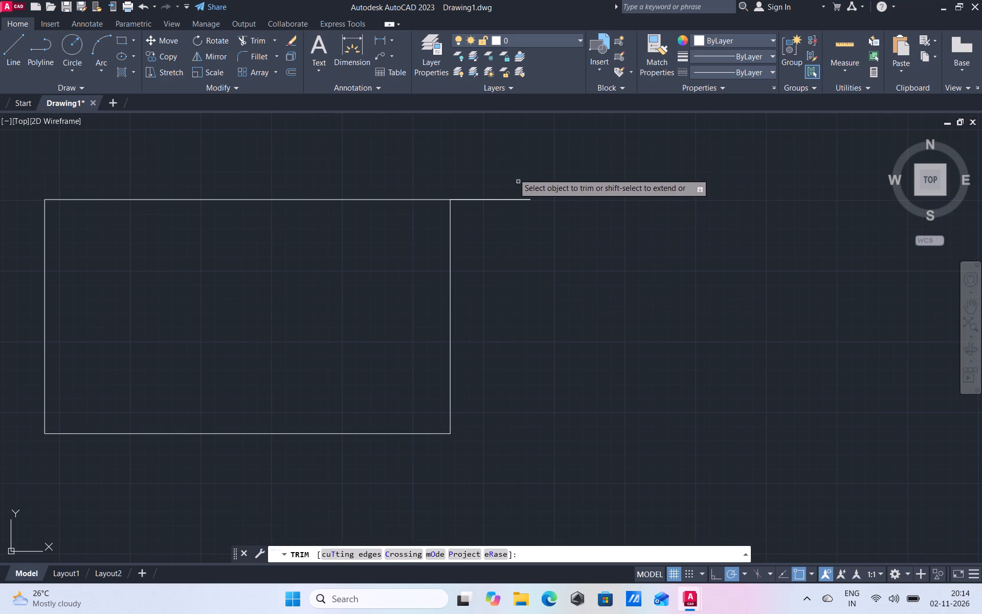
pyautogui.moveTo(512, 172); pyautogui.dragTo(505, 212)
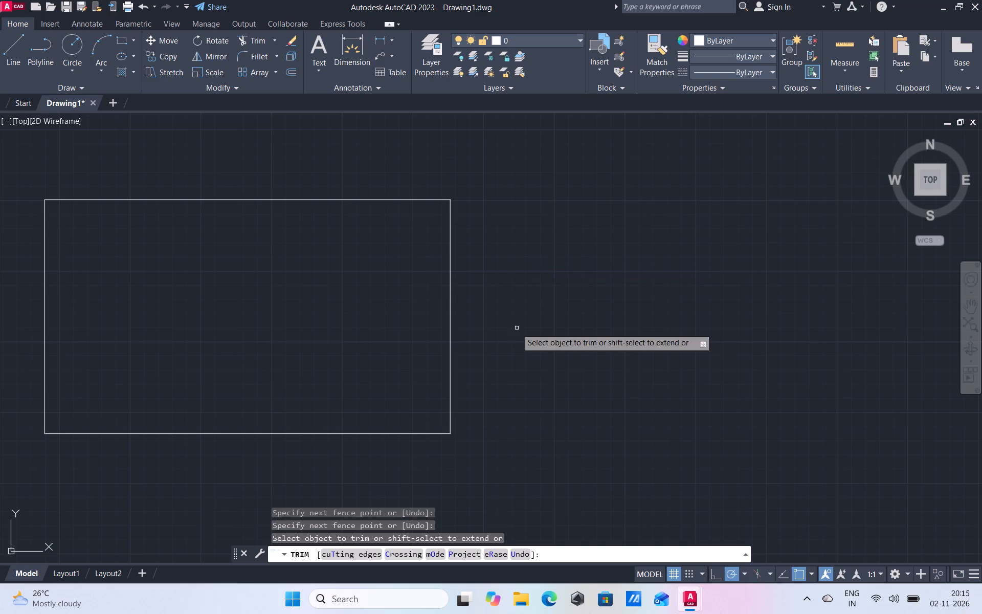
pyautogui.rightClick(371, 286)
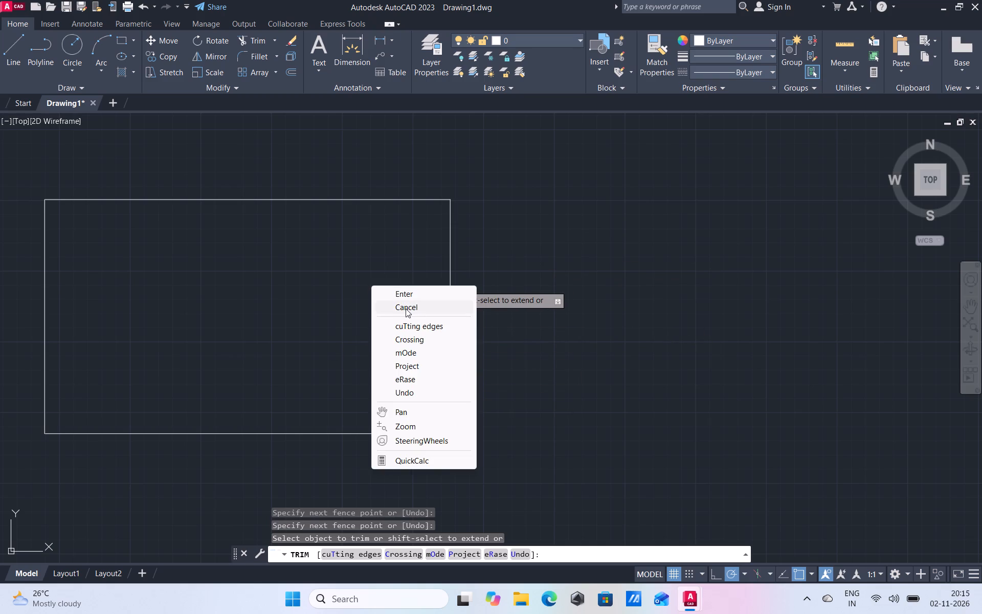
pyautogui.click(408, 310)
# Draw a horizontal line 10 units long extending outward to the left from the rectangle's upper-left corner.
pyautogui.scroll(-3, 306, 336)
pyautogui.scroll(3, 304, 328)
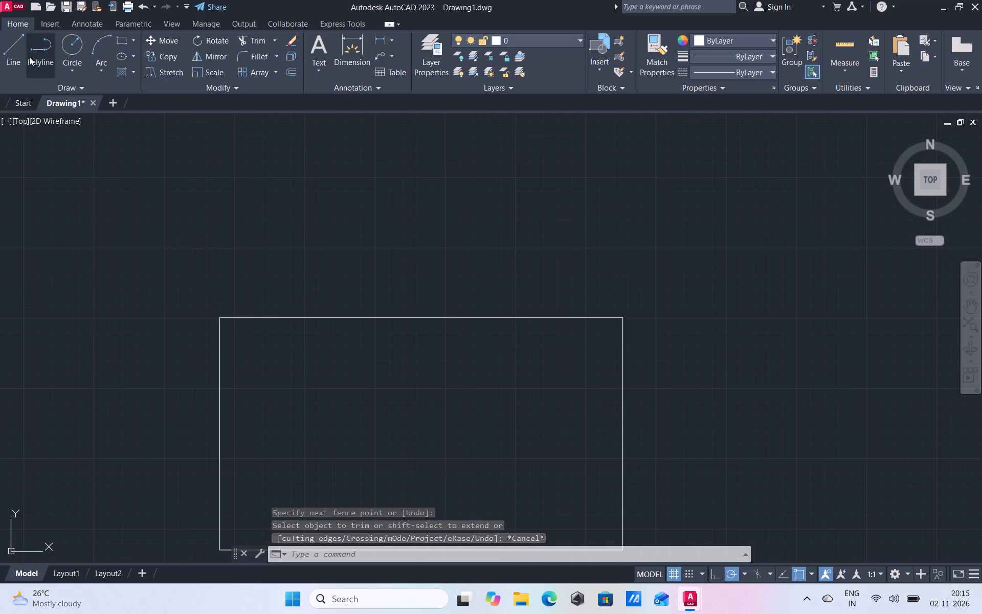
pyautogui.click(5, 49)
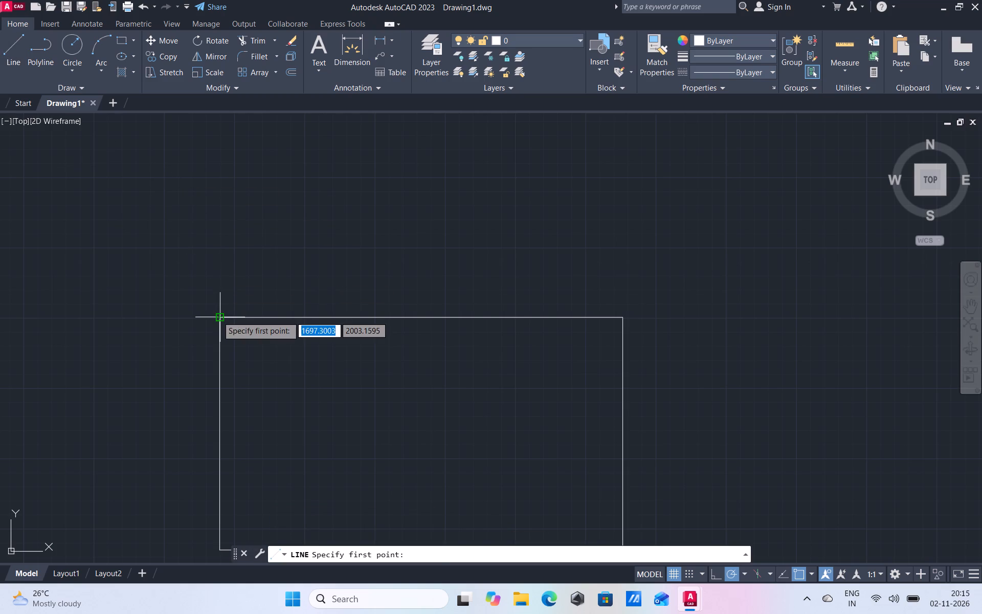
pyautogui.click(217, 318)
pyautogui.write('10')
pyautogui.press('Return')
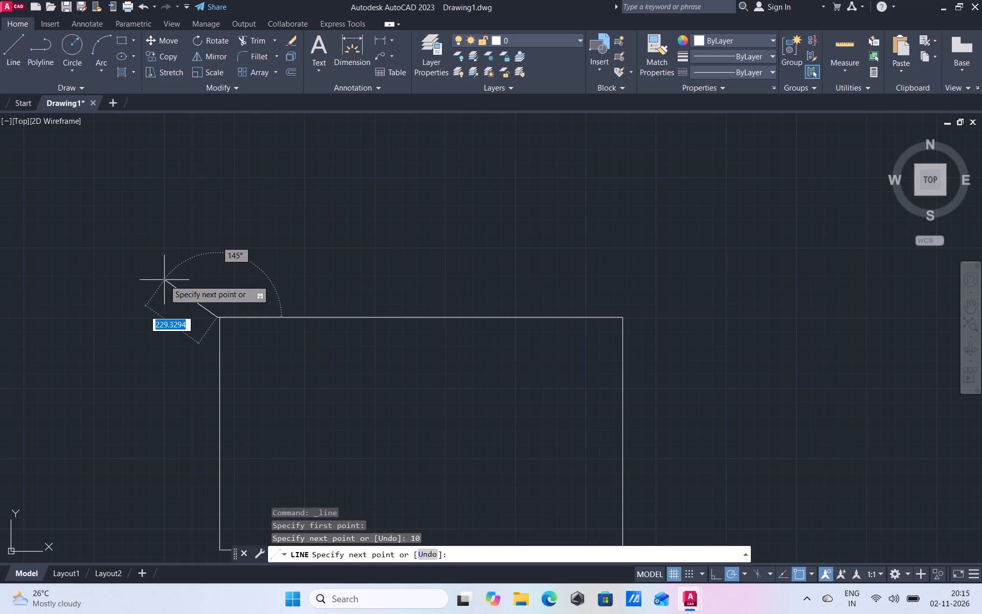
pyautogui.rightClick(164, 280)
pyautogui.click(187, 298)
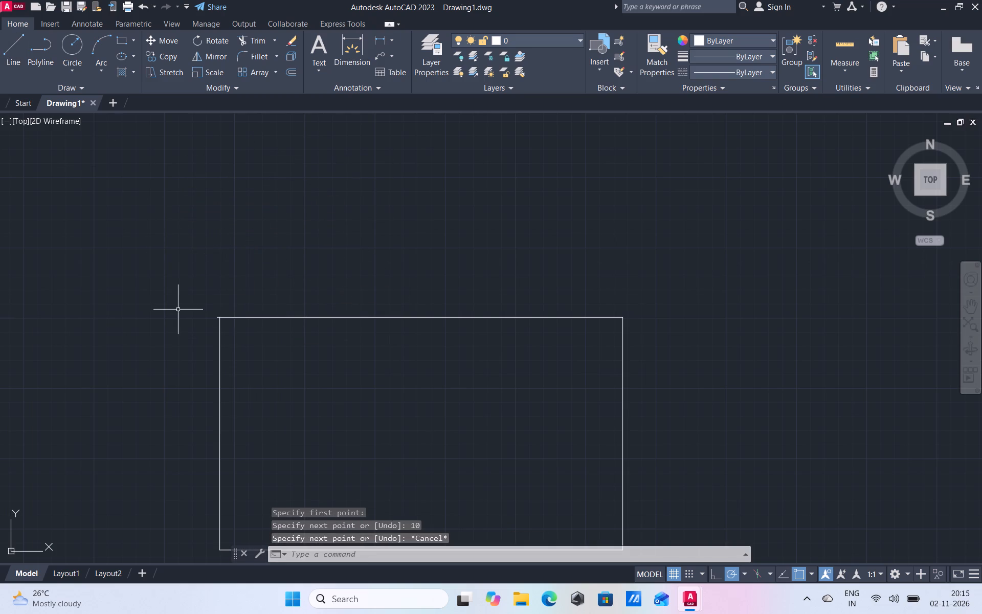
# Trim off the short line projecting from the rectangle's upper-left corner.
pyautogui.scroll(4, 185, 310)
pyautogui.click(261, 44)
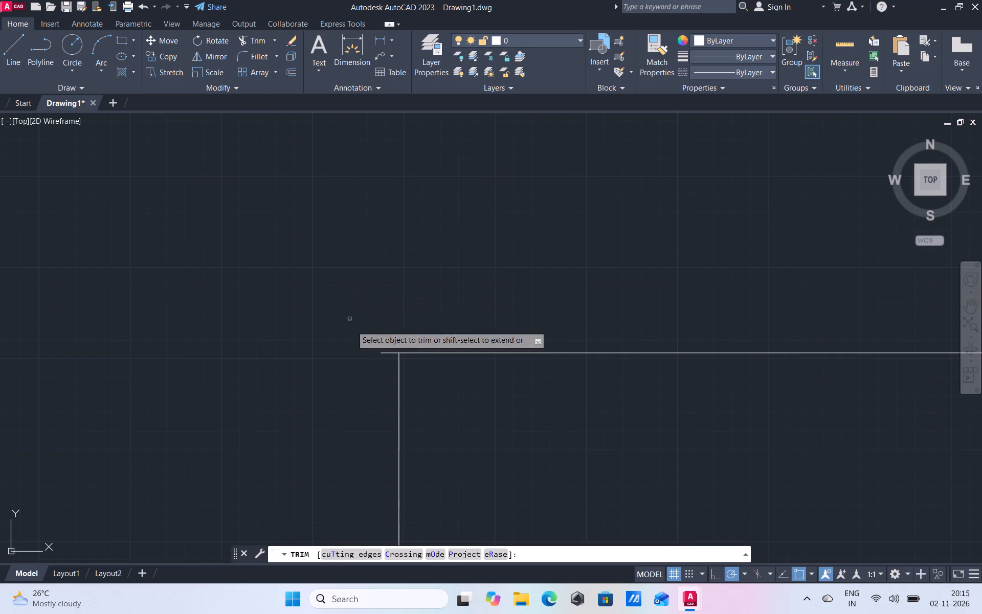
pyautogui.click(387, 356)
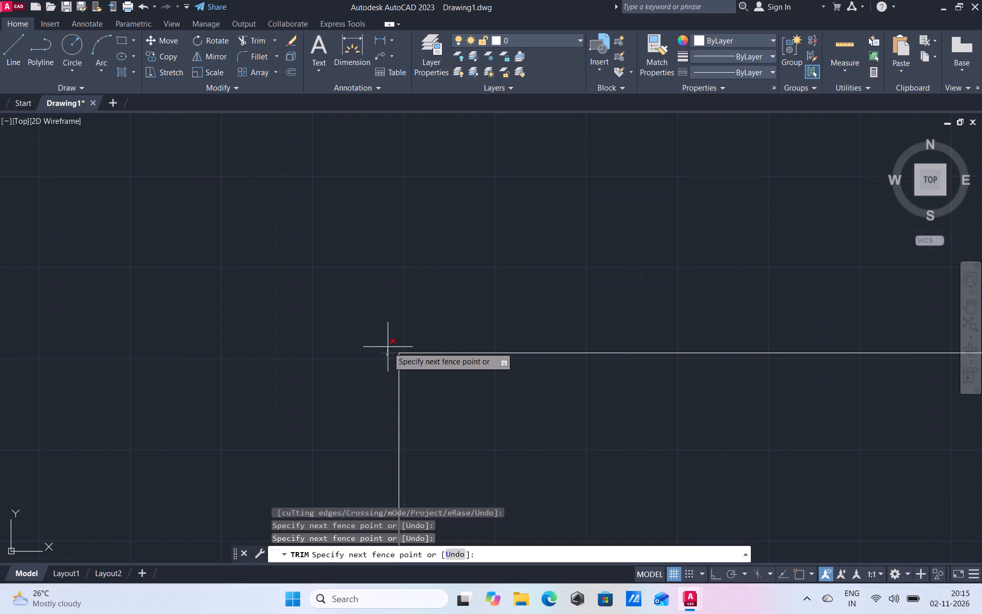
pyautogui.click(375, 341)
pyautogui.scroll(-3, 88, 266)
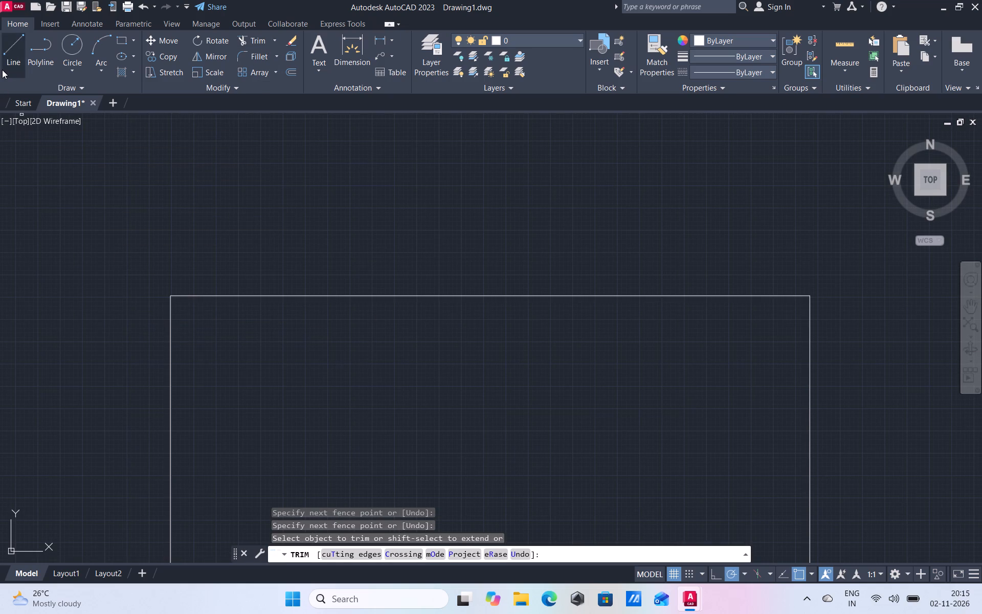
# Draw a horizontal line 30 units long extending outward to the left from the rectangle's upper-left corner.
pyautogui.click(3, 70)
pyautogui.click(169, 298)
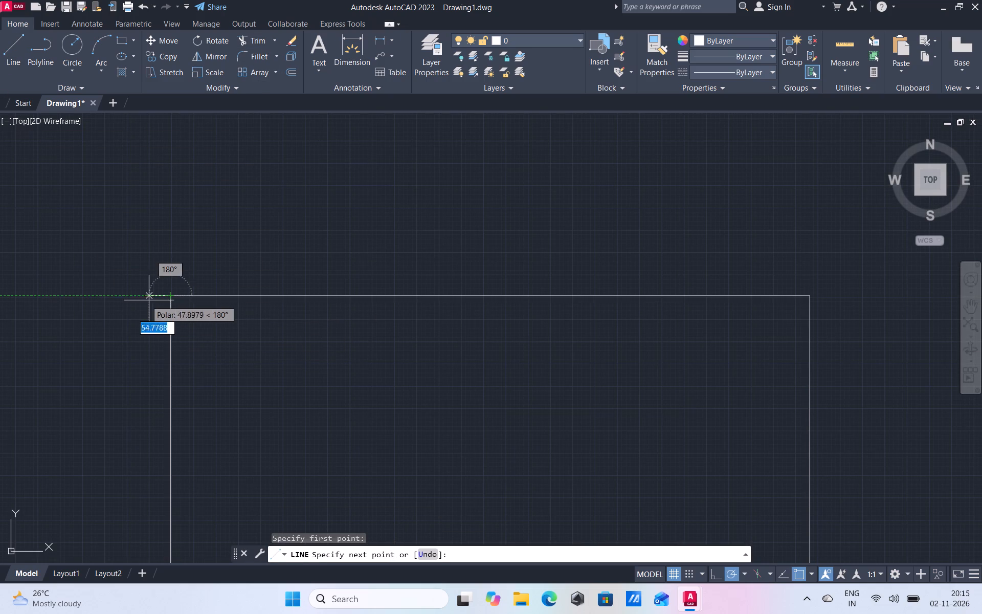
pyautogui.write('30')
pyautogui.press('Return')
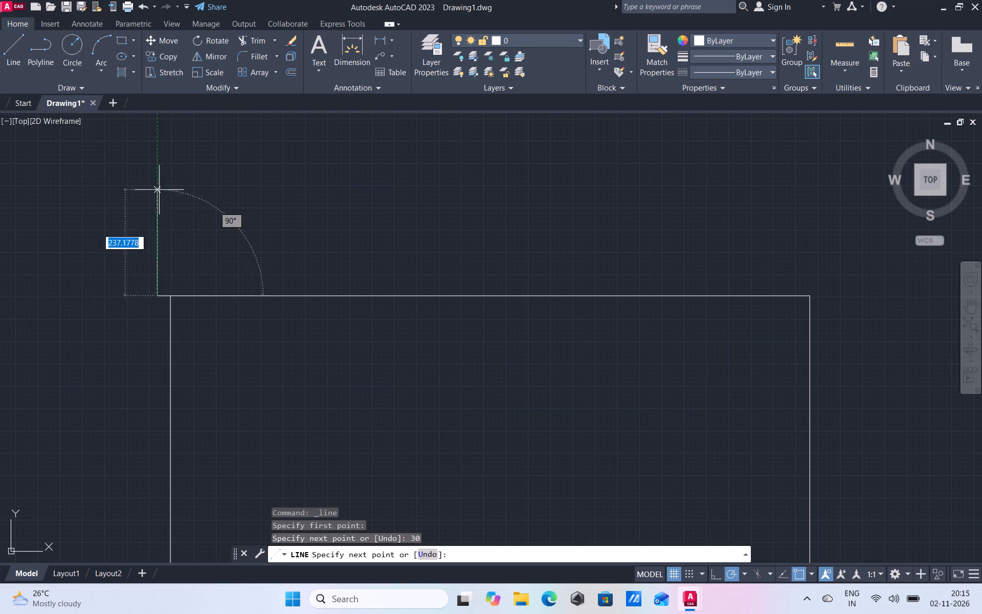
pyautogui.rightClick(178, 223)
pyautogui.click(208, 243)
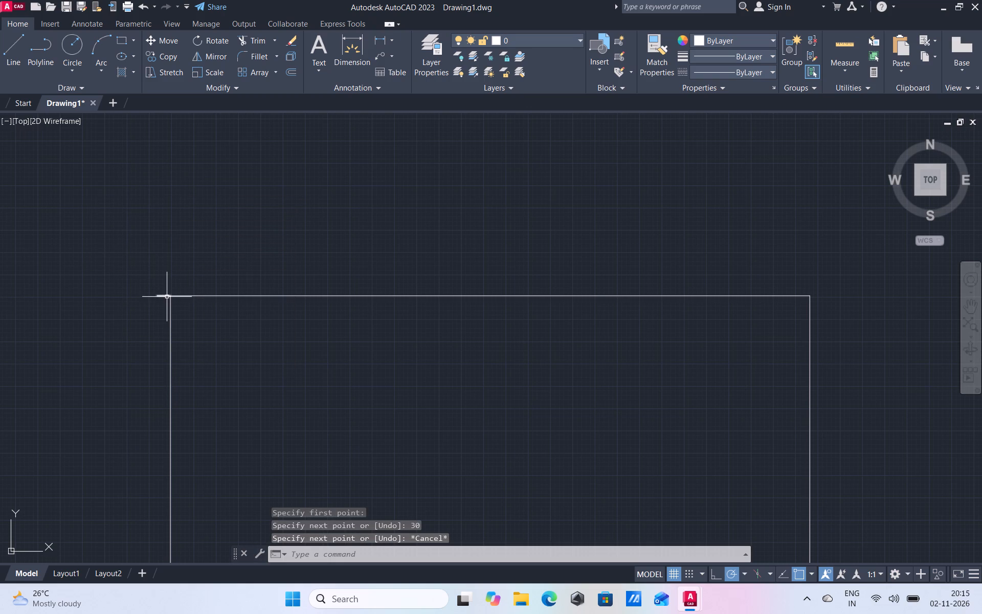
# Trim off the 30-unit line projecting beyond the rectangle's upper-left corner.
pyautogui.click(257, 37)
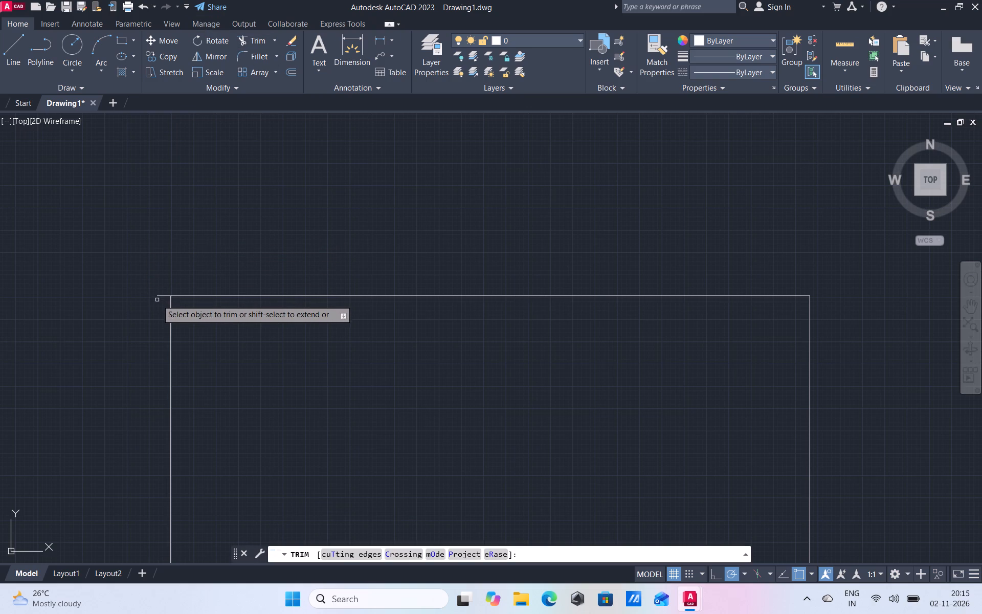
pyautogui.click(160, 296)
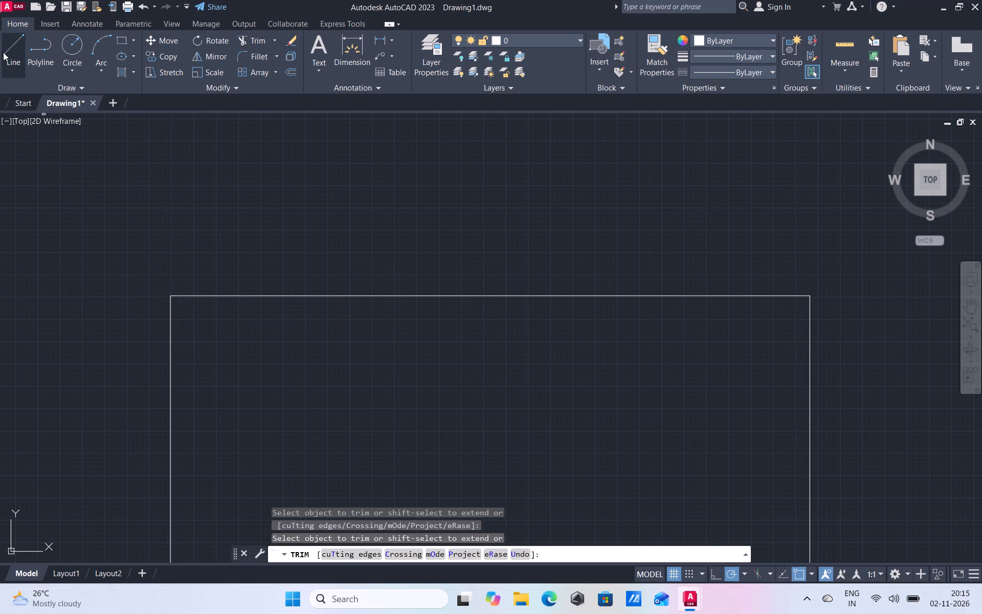
# Draw a horizontal line about 219 units long extending outward to the left from the rectangle's upper-left corner.
pyautogui.click(3, 52)
pyautogui.click(169, 299)
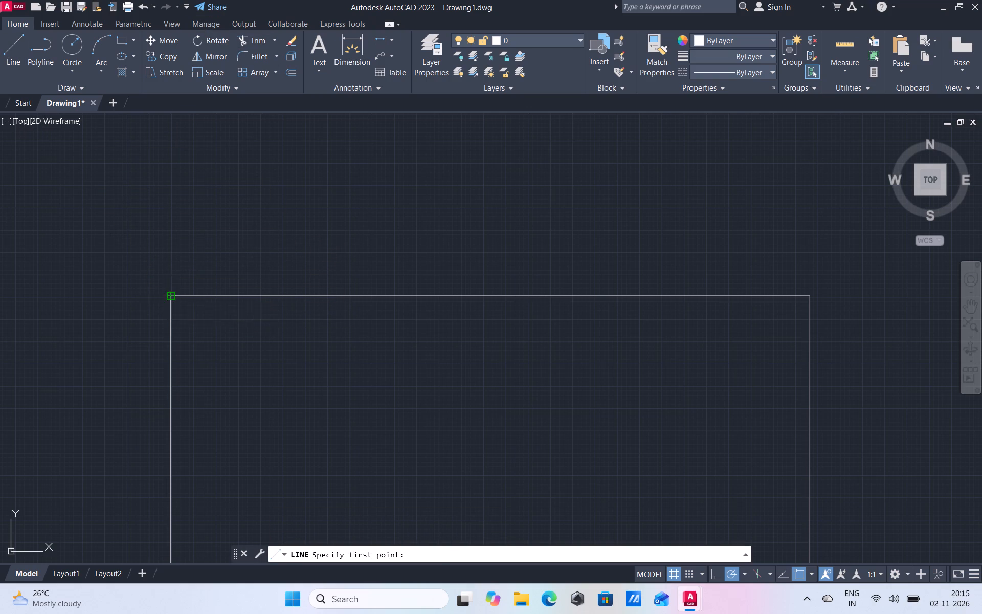
pyautogui.click(73, 301)
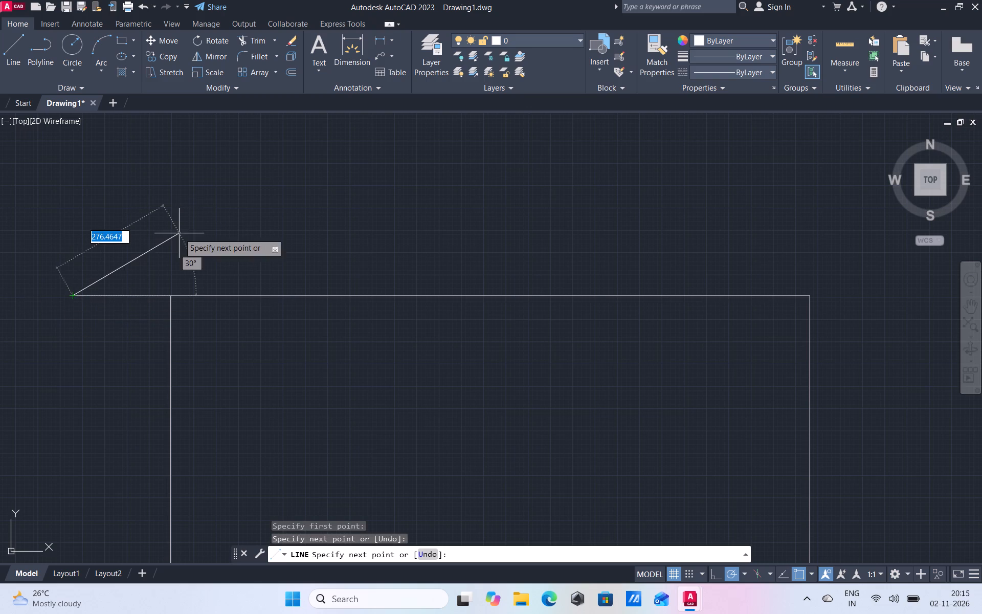
pyautogui.rightClick(179, 233)
pyautogui.click(207, 256)
# Check the length of the left overhang with a temporary dimension between the rectangle's corner and the overhang's outer end.
pyautogui.click(25, 58)
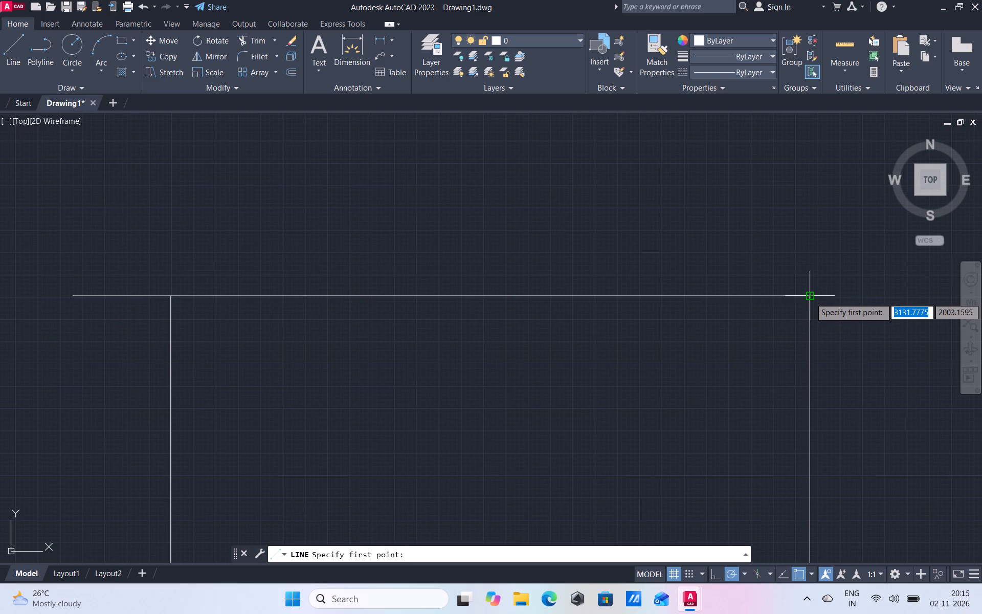
pyautogui.click(345, 57)
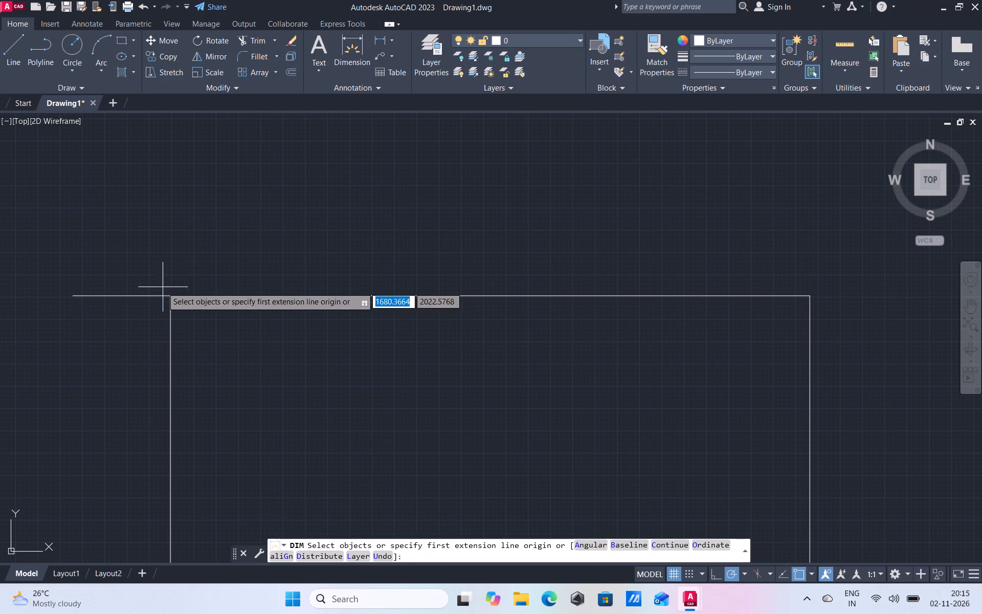
pyautogui.click(169, 297)
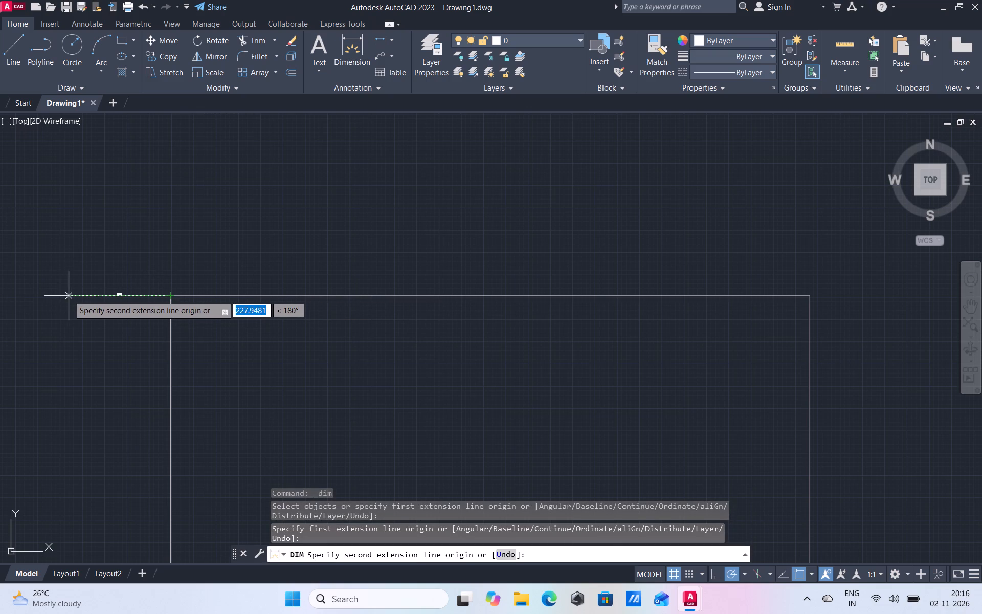
pyautogui.click(71, 295)
pyautogui.scroll(2, 71, 245)
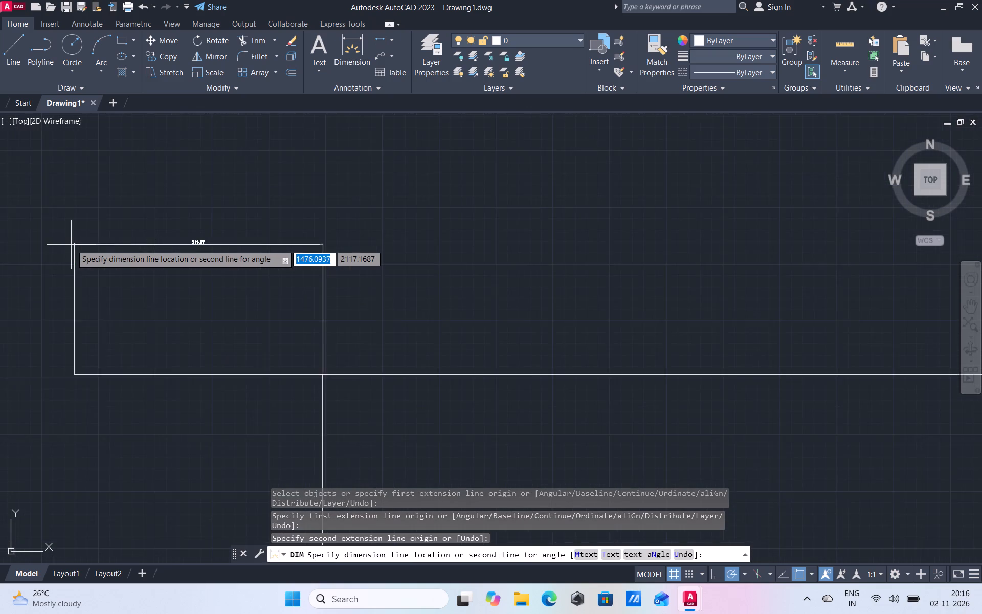
pyautogui.scroll(2, 71, 245)
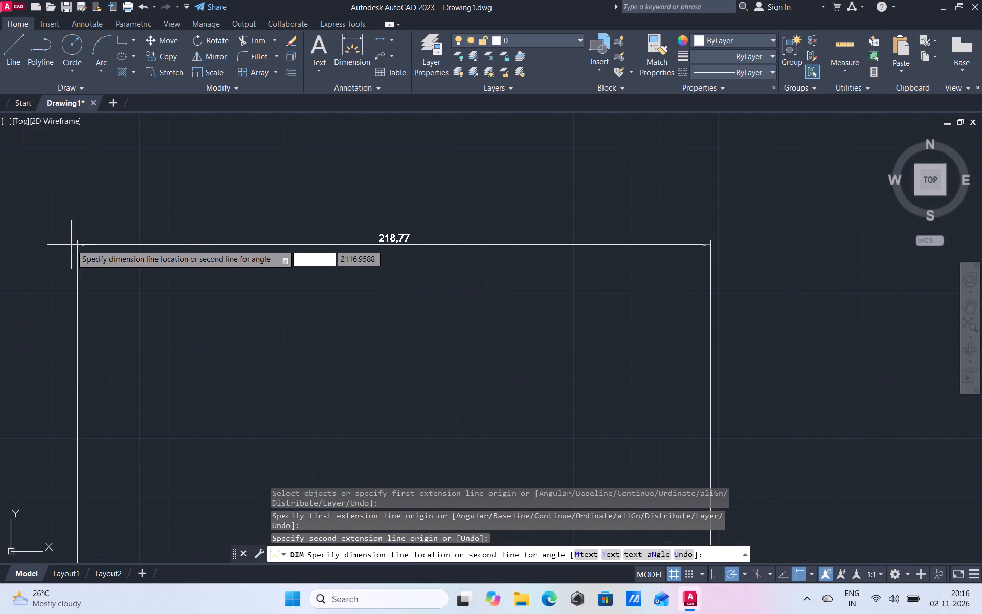
pyautogui.scroll(-1, 71, 244)
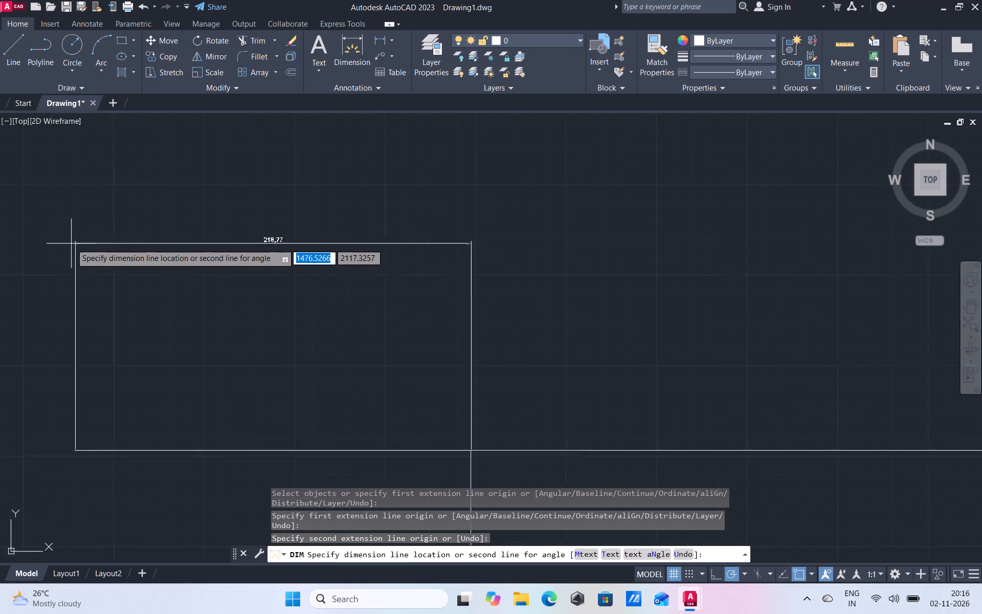
pyautogui.scroll(-2, 71, 244)
pyautogui.scroll(3, 86, 257)
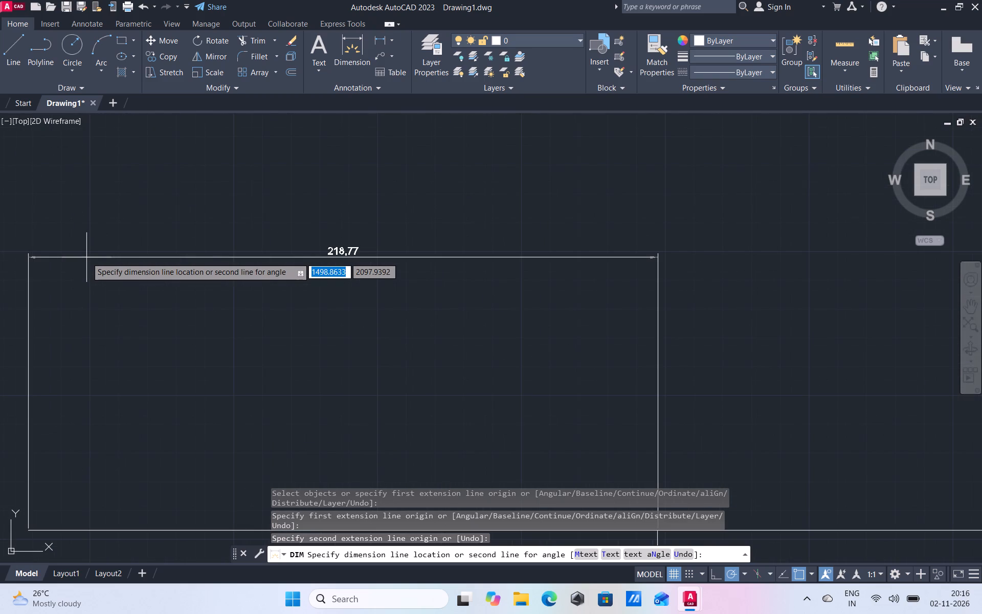
pyautogui.scroll(-3, 86, 257)
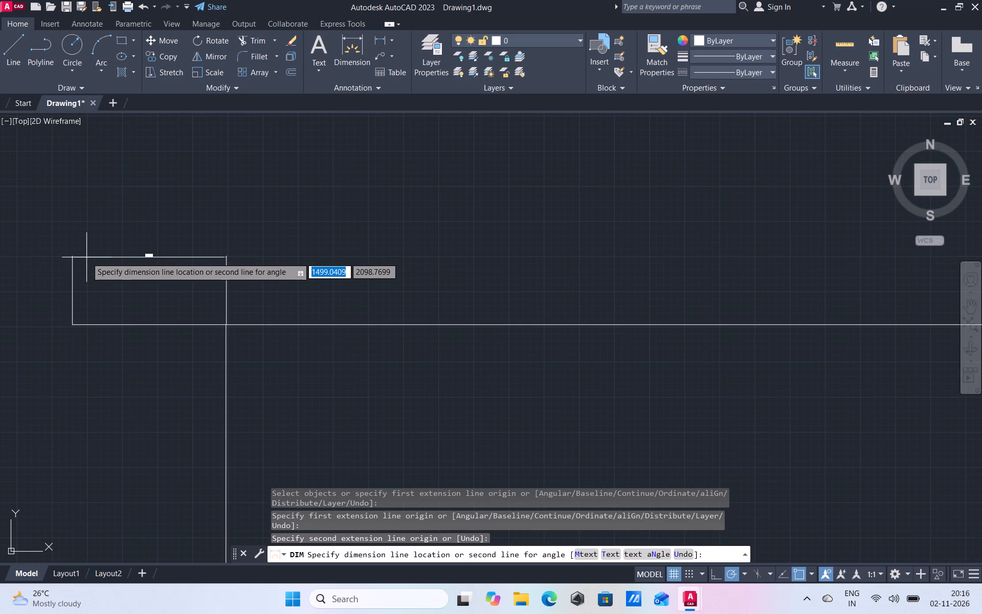
pyautogui.rightClick(86, 257)
pyautogui.click(124, 283)
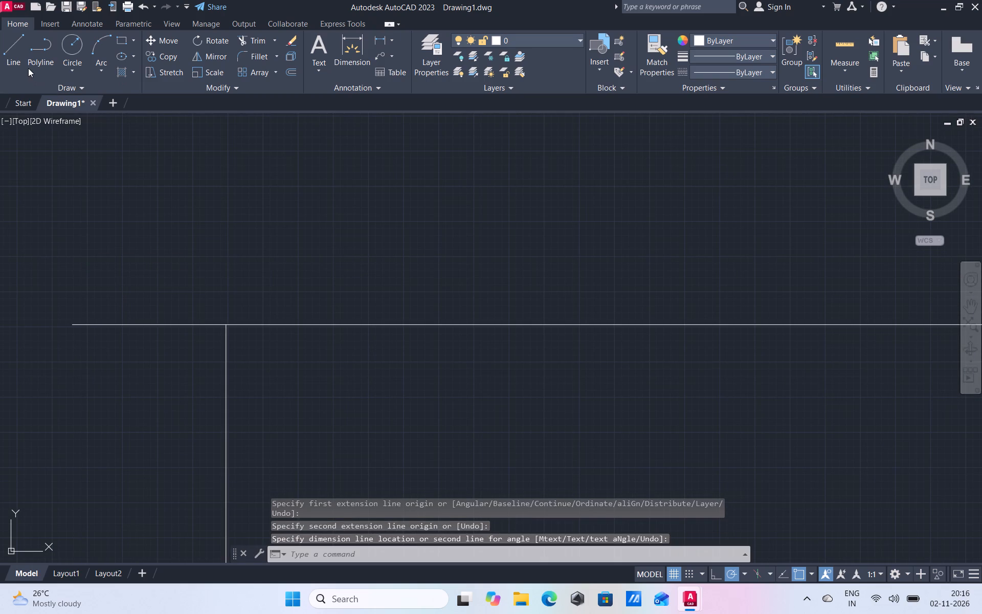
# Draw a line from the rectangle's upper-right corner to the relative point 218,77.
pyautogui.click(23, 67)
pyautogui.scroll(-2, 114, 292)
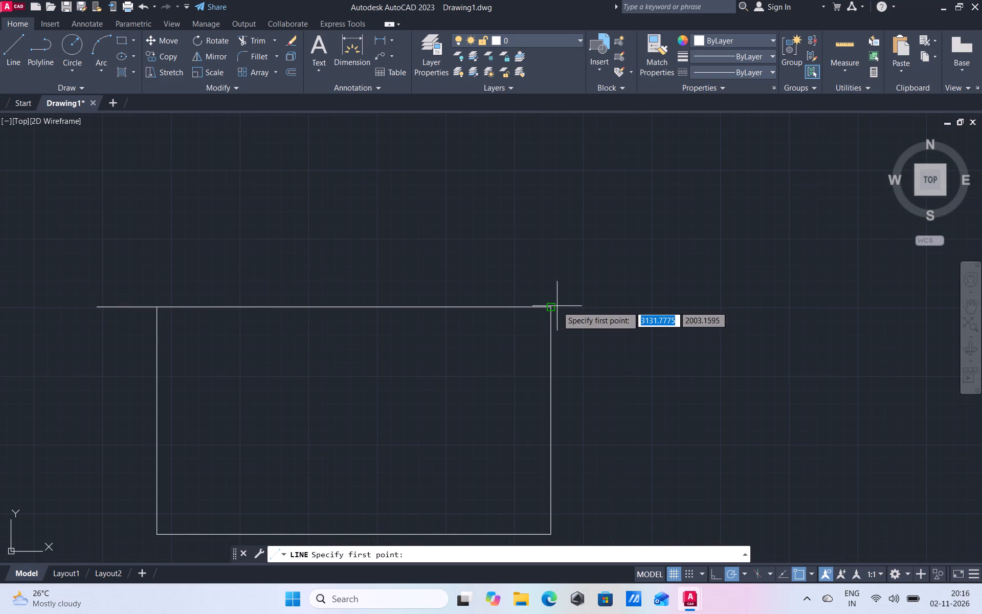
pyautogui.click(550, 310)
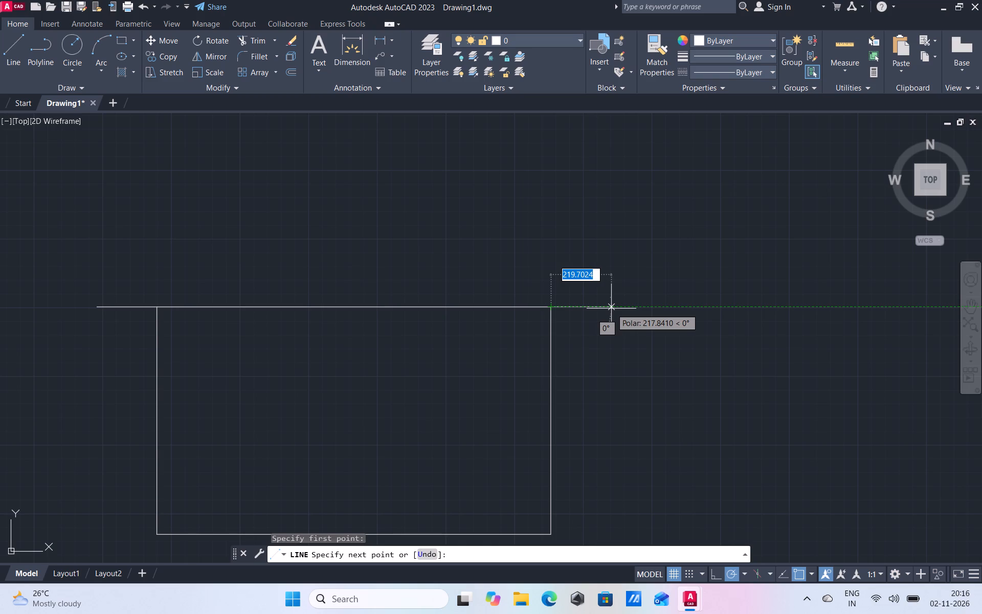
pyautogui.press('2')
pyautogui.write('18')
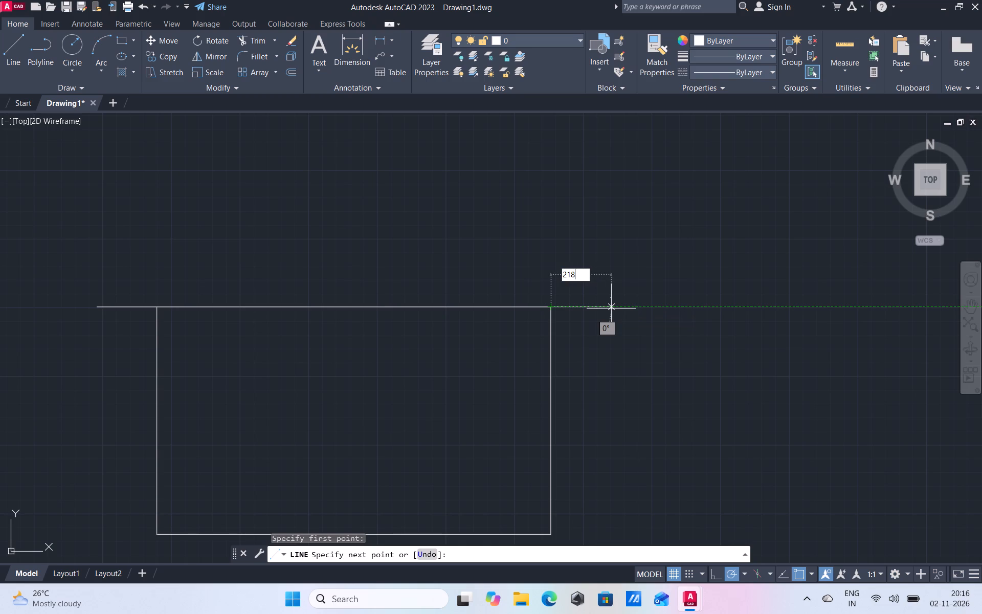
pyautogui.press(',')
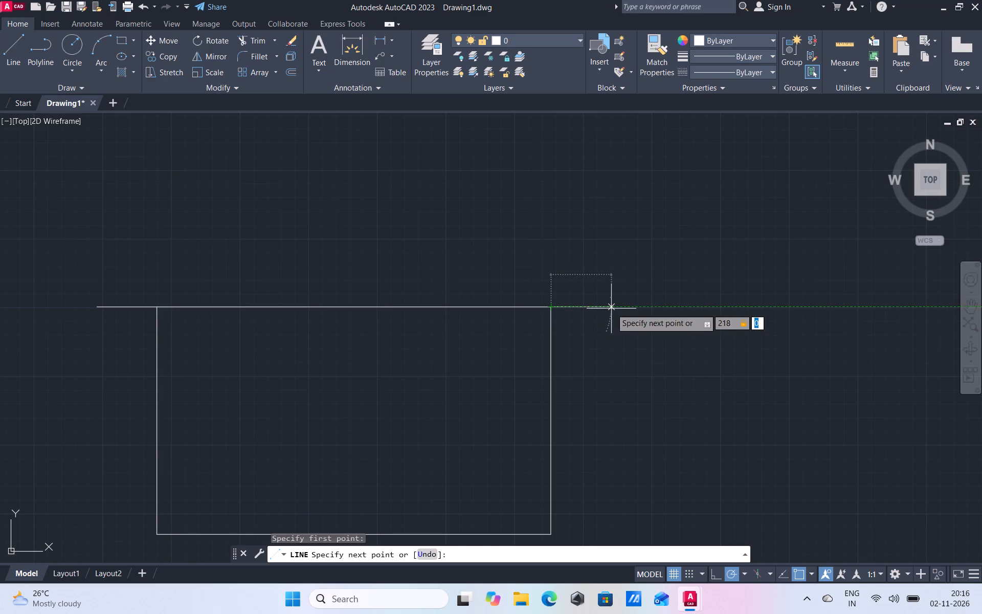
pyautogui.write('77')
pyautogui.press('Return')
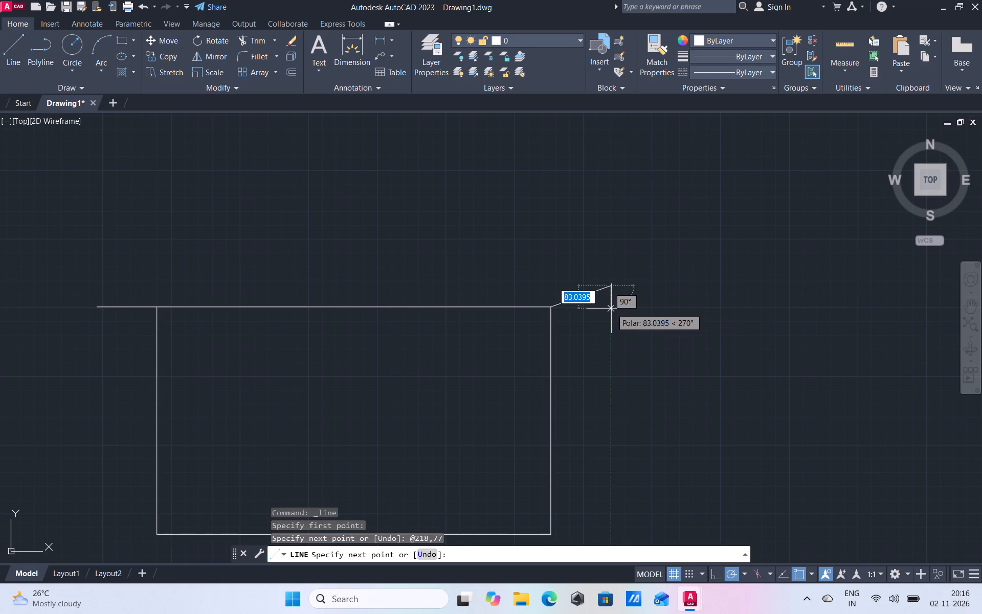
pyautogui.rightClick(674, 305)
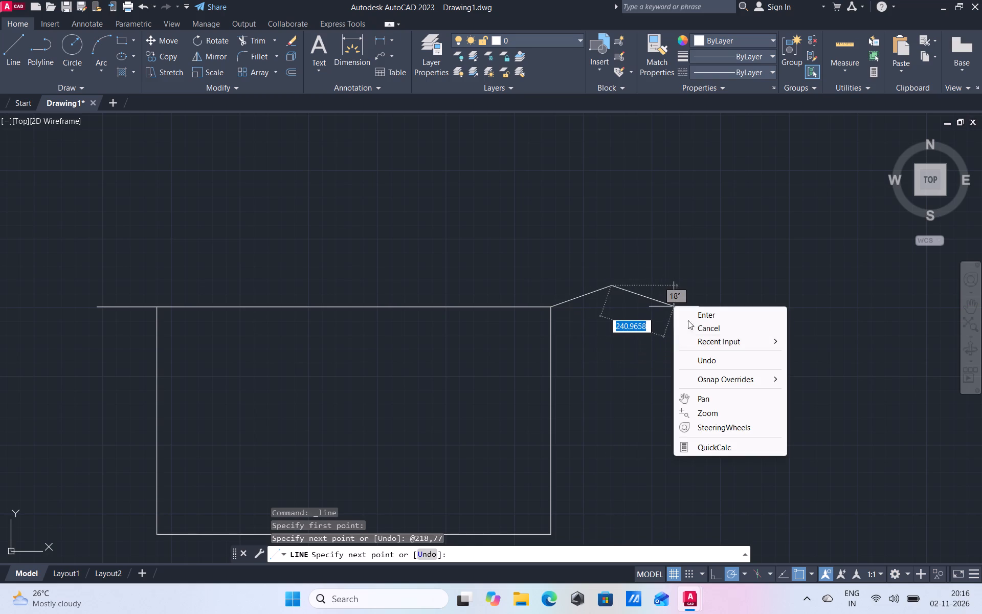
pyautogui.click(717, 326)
# Draw a horizontal line about 218 units long outward from the rectangle's upper-right corner, ending directly below the slanted line's end.
pyautogui.click(14, 68)
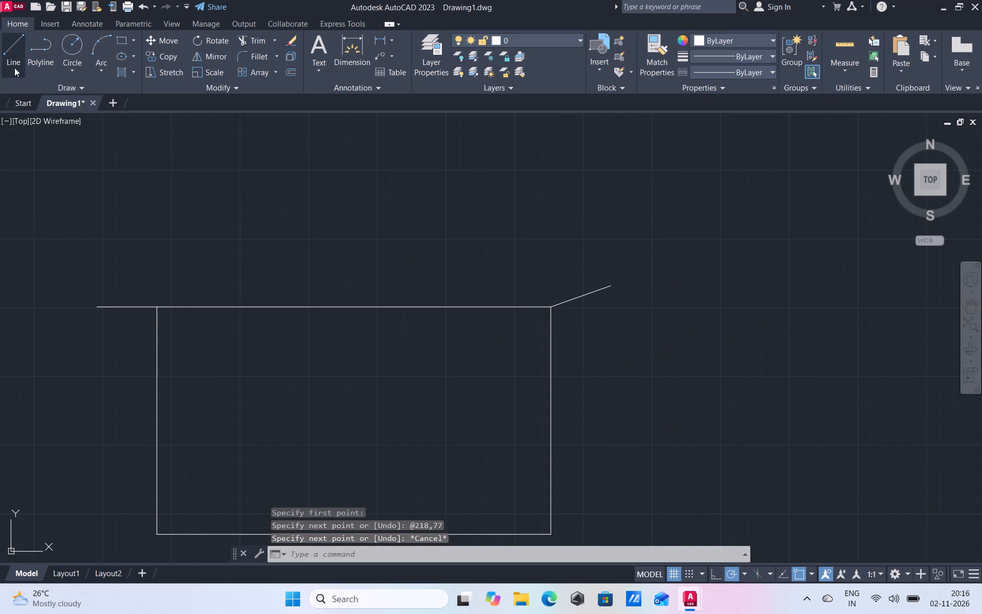
pyautogui.moveTo(548, 309); pyautogui.dragTo(557, 309)
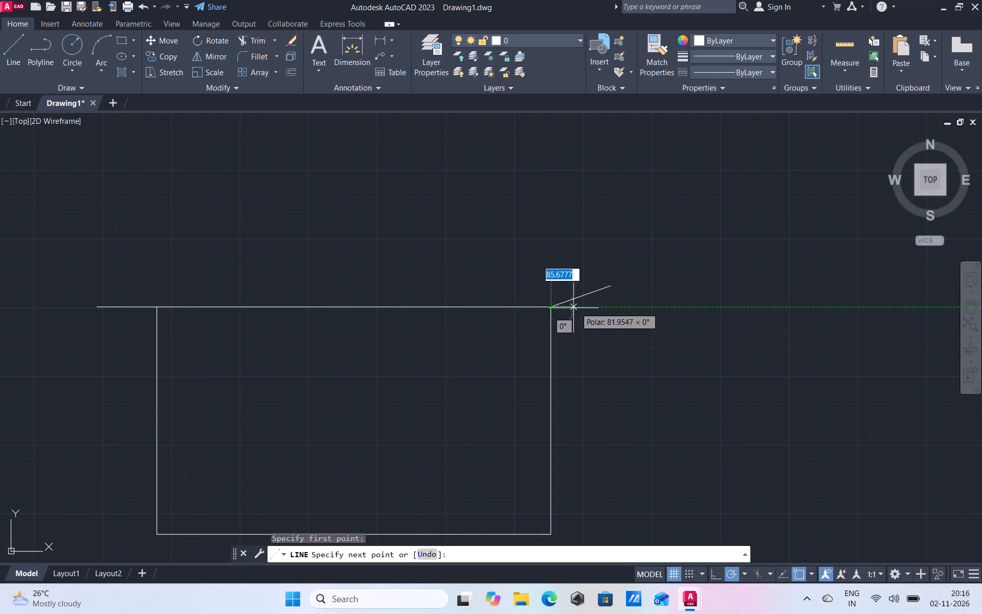
pyautogui.click(611, 305)
pyautogui.moveTo(657, 347); pyautogui.dragTo(657, 347, button='right')
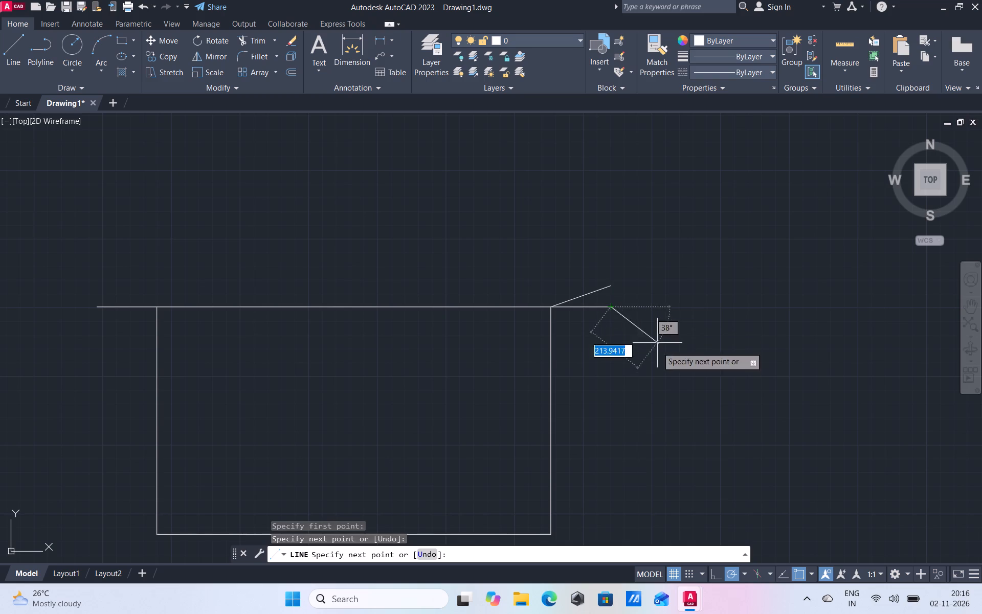
pyautogui.moveTo(657, 347); pyautogui.dragTo(654, 353, button='right')
pyautogui.moveTo(691, 372); pyautogui.dragTo(686, 366)
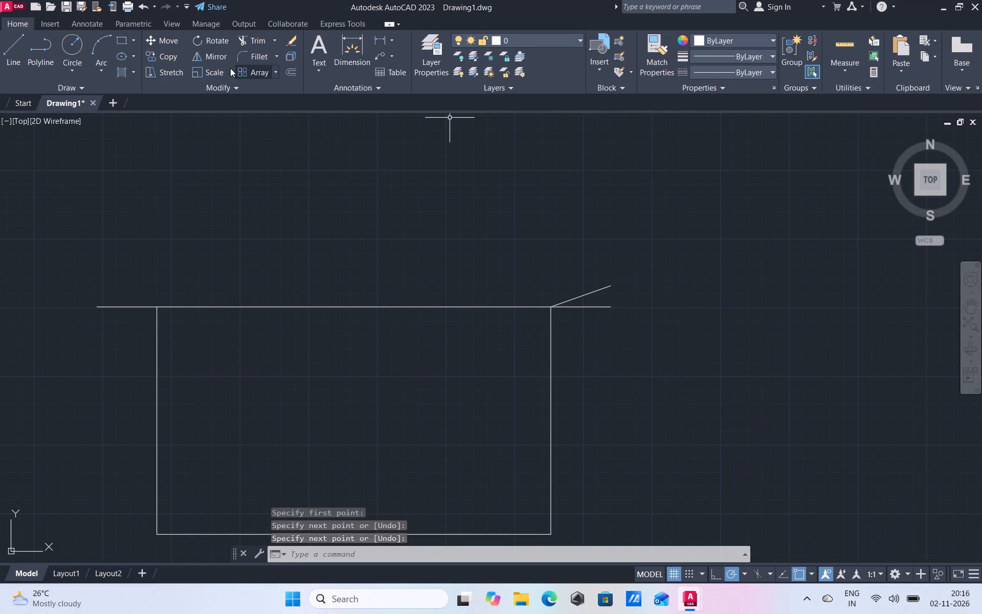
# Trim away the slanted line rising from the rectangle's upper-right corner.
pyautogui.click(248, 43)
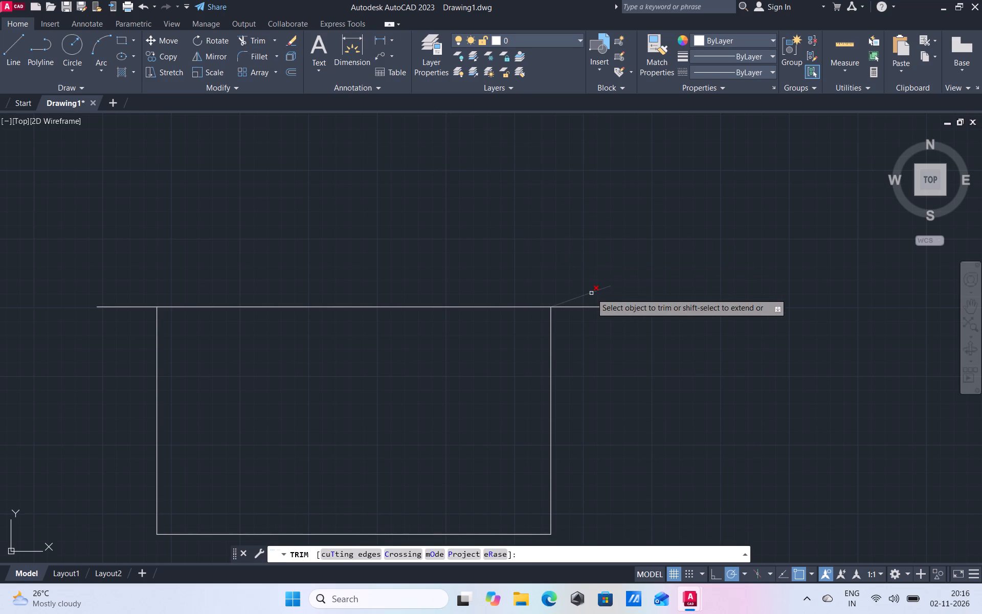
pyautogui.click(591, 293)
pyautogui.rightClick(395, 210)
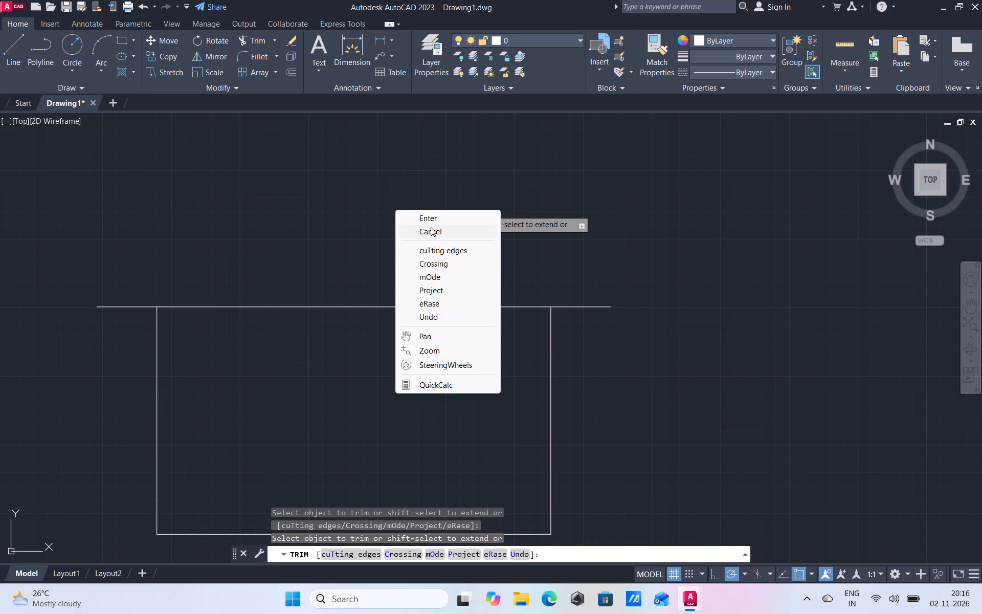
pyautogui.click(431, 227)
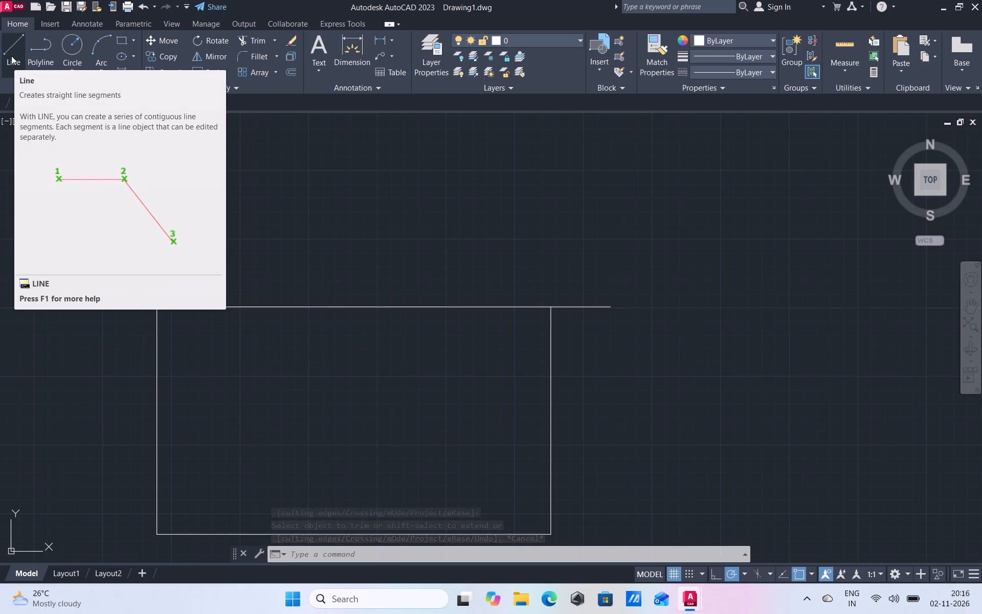
# Draw a sloped line from the left overhang's outer end up to above the rectangle's left side, continuing horizontally right about 1755 units.
pyautogui.click(11, 55)
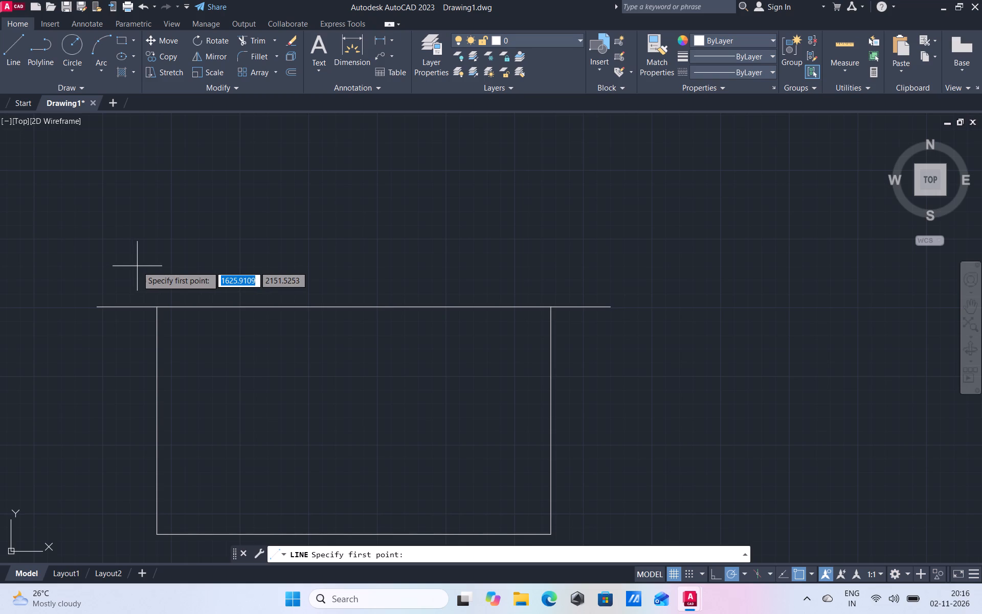
pyautogui.click(93, 305)
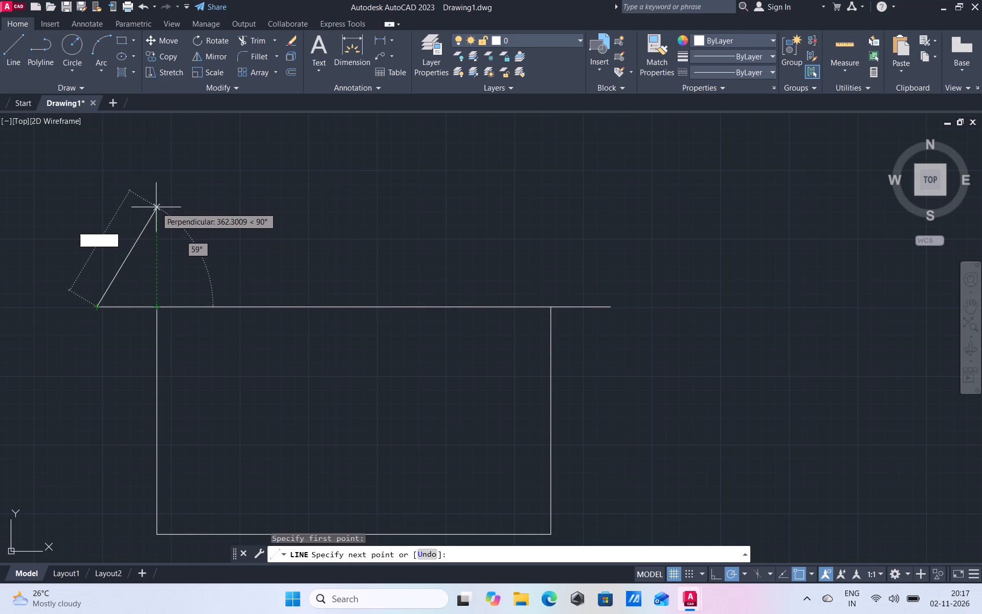
pyautogui.click(156, 212)
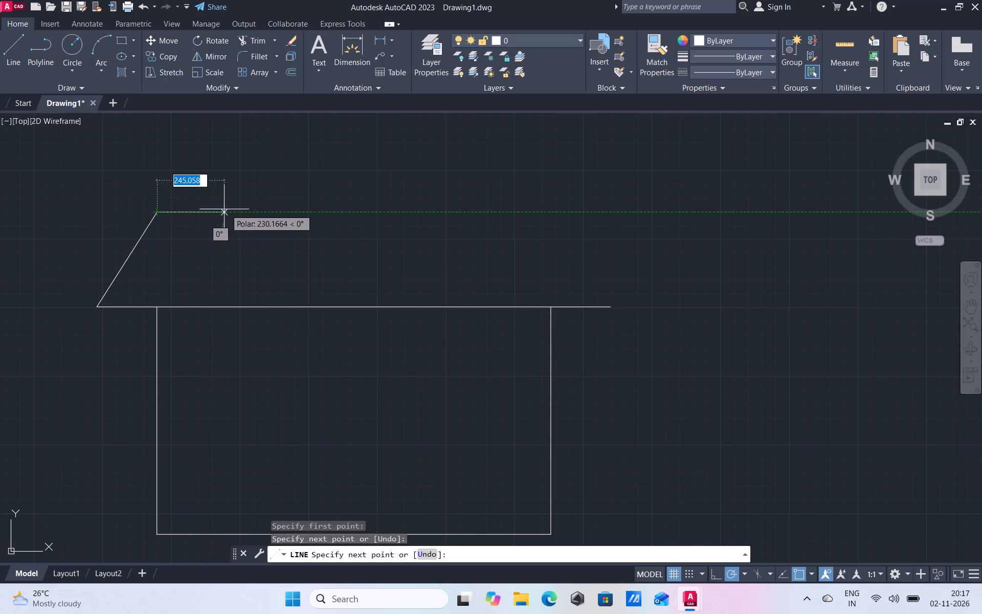
pyautogui.click(639, 218)
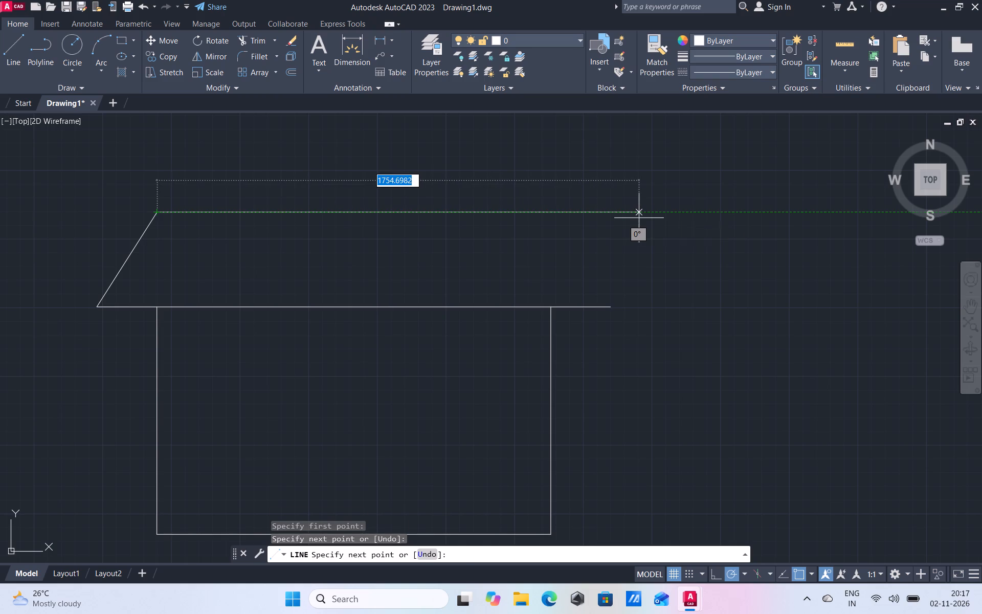
pyautogui.rightClick(671, 282)
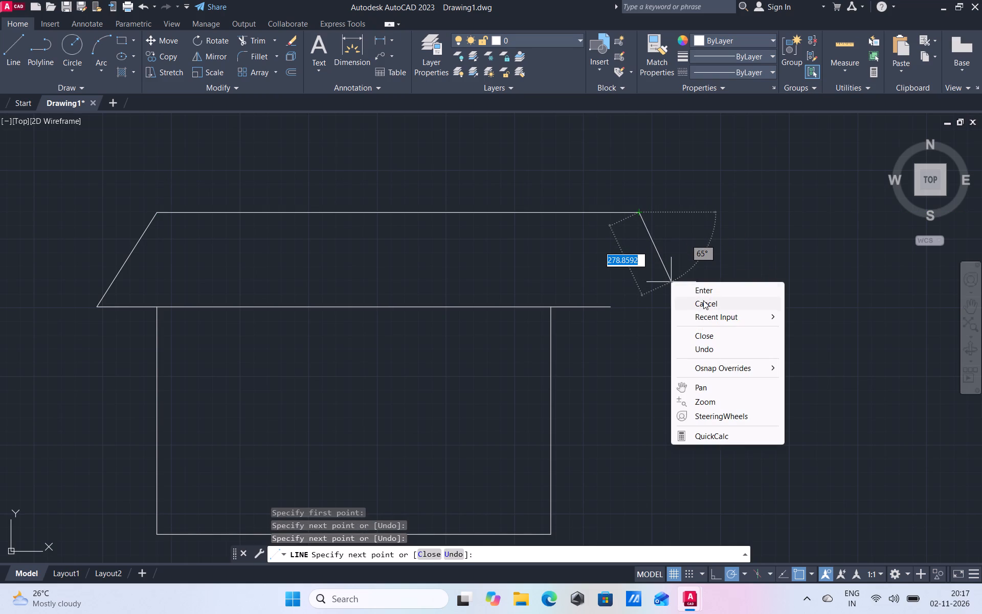
pyautogui.click(703, 300)
# Draw a sloped line from the right overhang's outer end up to the roof's top line, directly above the rectangle's right side.
pyautogui.click(12, 62)
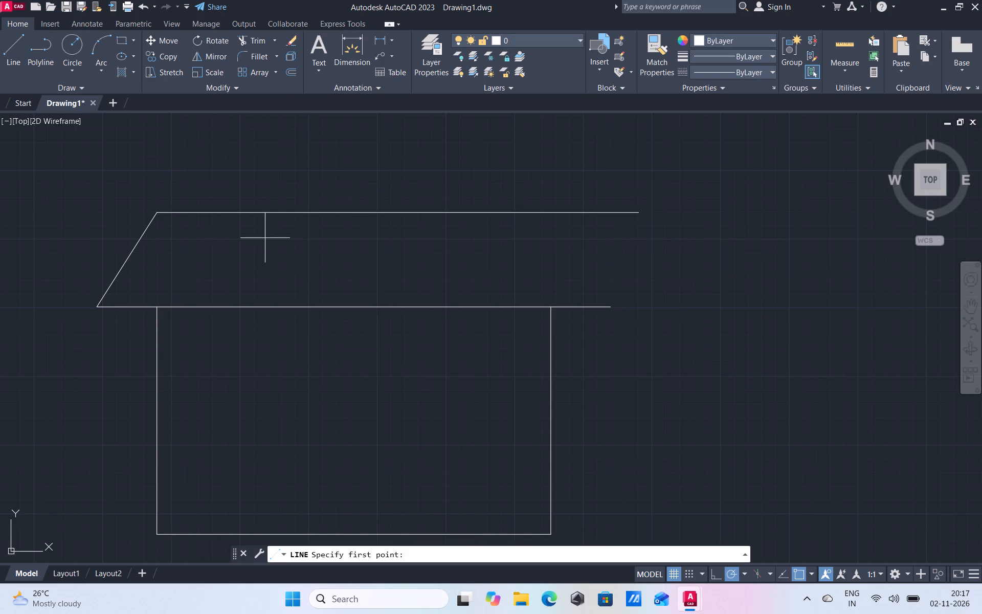
pyautogui.click(610, 305)
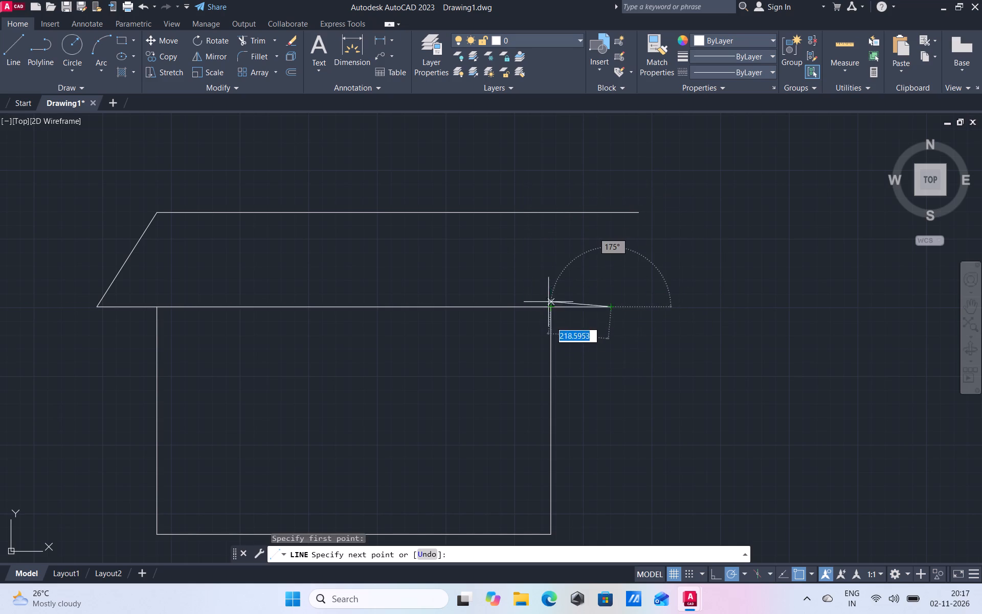
pyautogui.click(550, 216)
pyautogui.rightClick(468, 266)
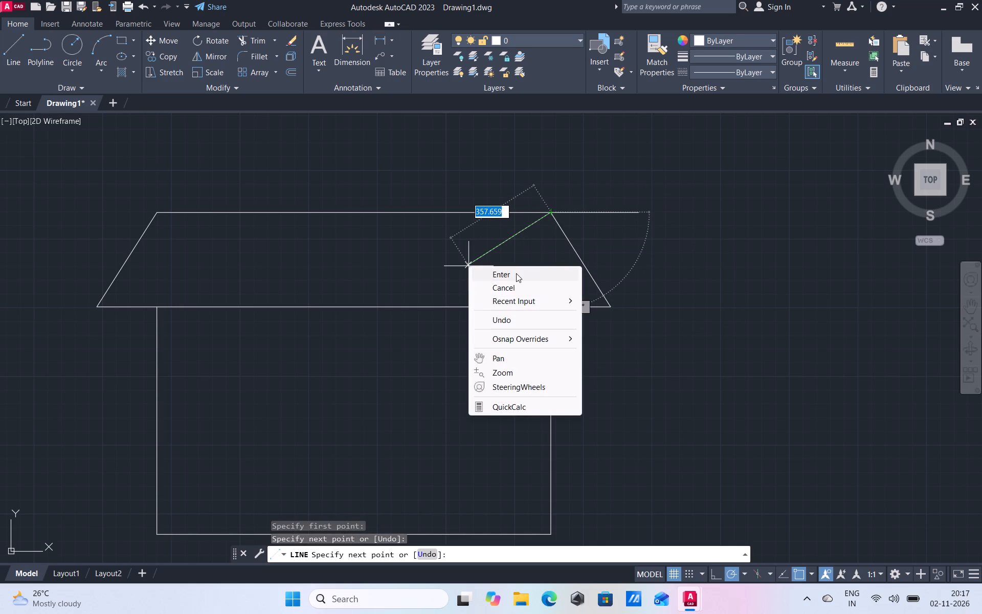
pyautogui.click(525, 282)
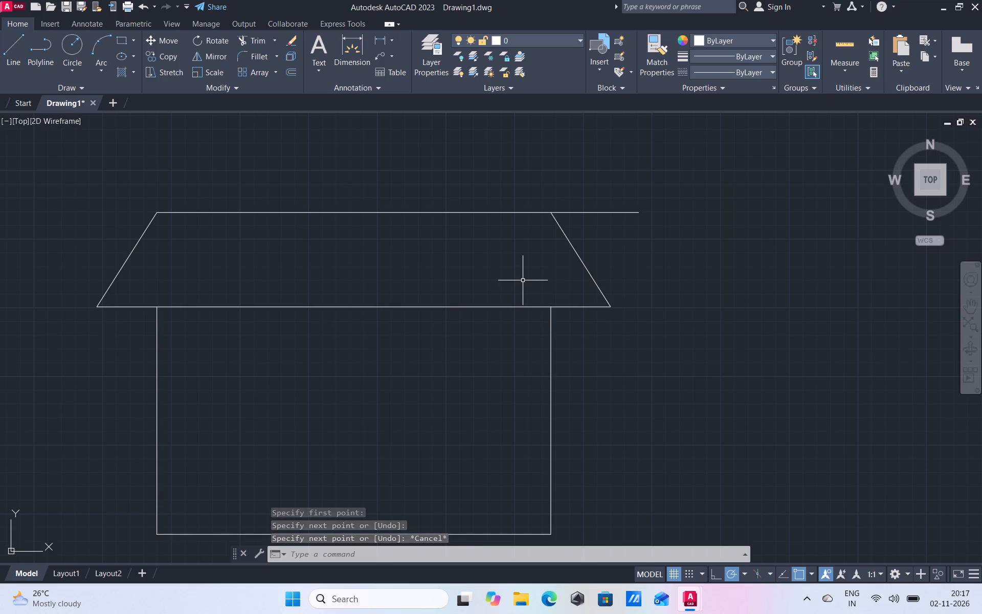
# Draw a horizontal line just above the eave line, spanning between the roof's two sloped edges.
pyautogui.moveTo(15, 54); pyautogui.dragTo(18, 59)
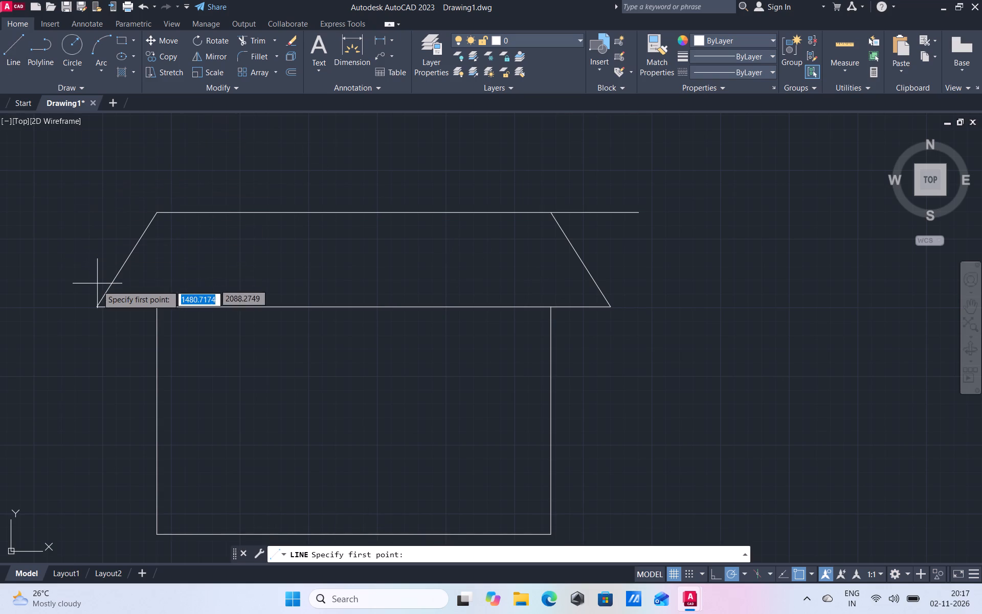
pyautogui.scroll(1, 99, 291)
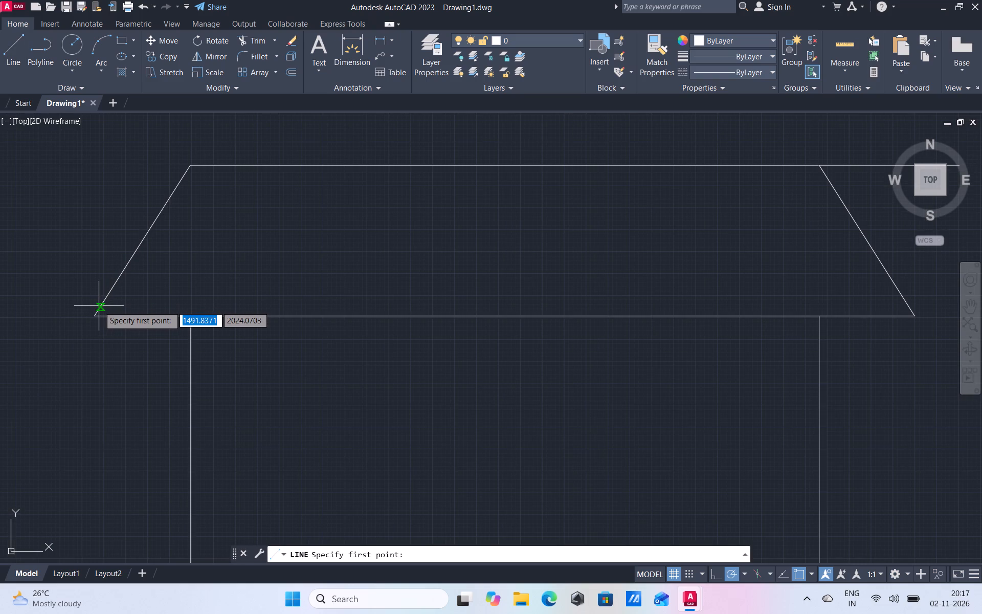
pyautogui.click(98, 308)
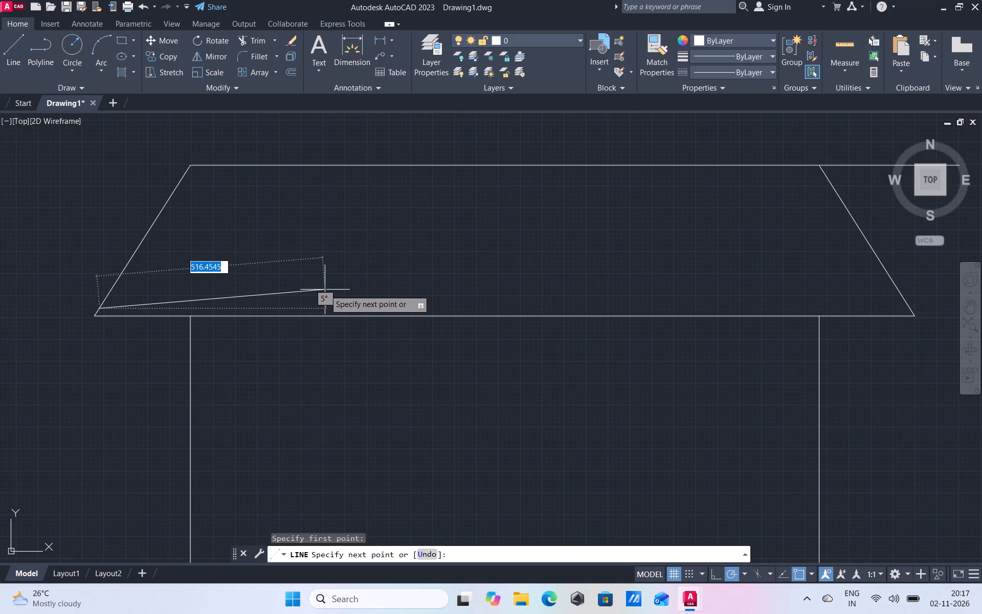
pyautogui.scroll(-1, 325, 292)
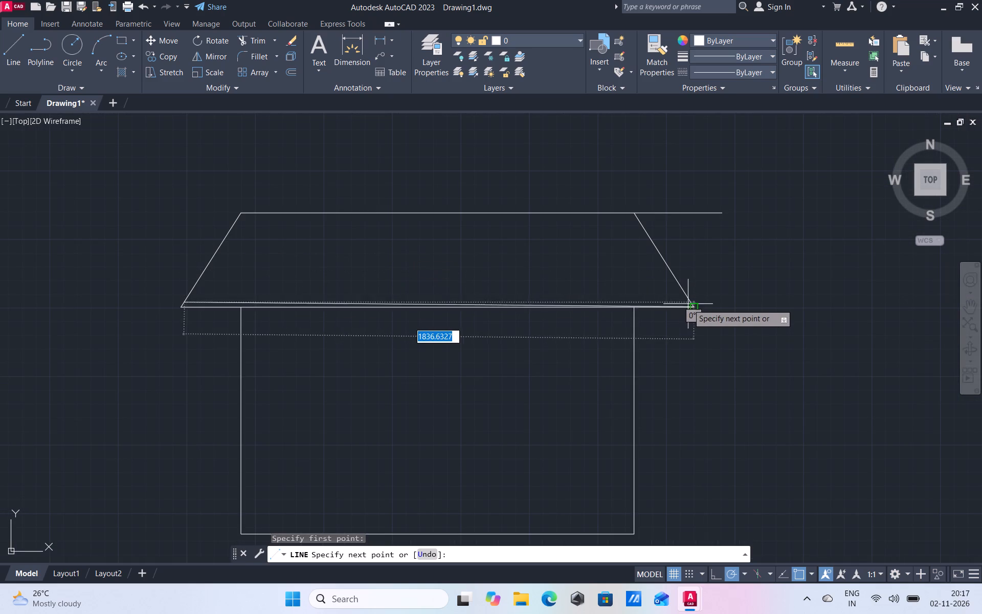
pyautogui.click(691, 301)
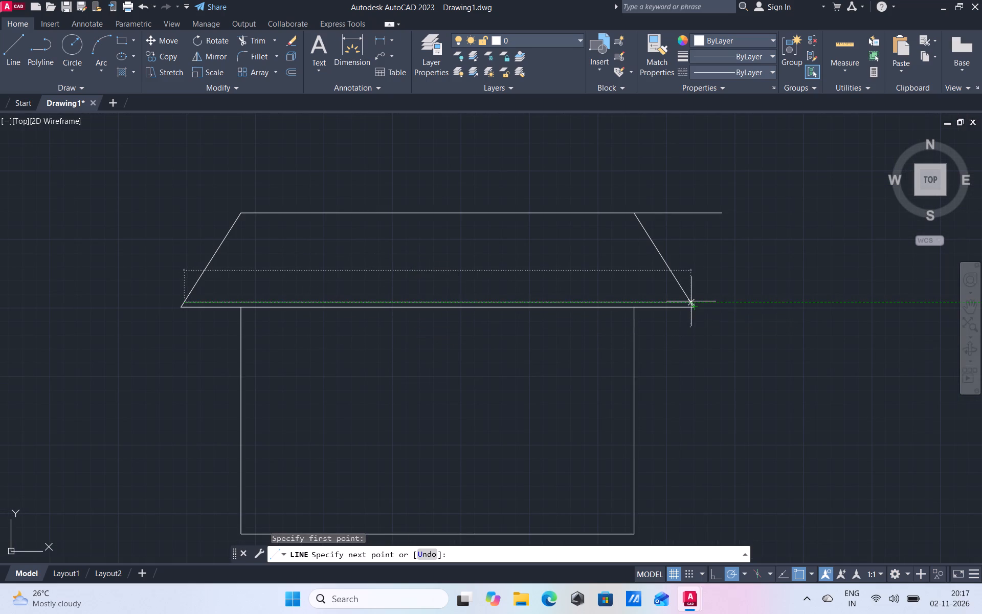
pyautogui.rightClick(740, 291)
pyautogui.click(782, 312)
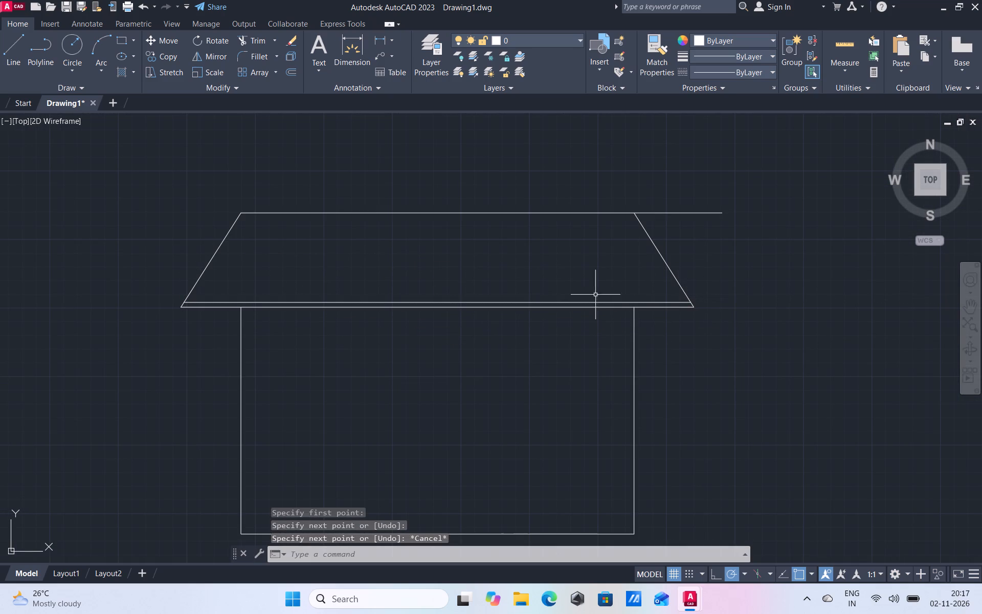
# Draw a horizontal line about 1455 units long outward to the left from the roof's upper-left corner.
pyautogui.click(20, 73)
pyautogui.scroll(-2, 231, 243)
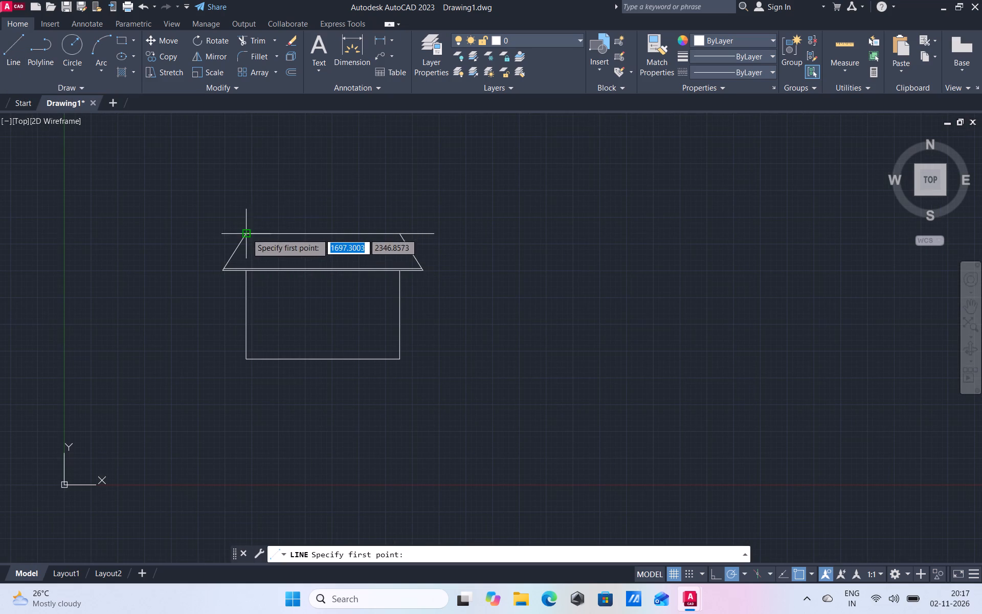
pyautogui.click(247, 233)
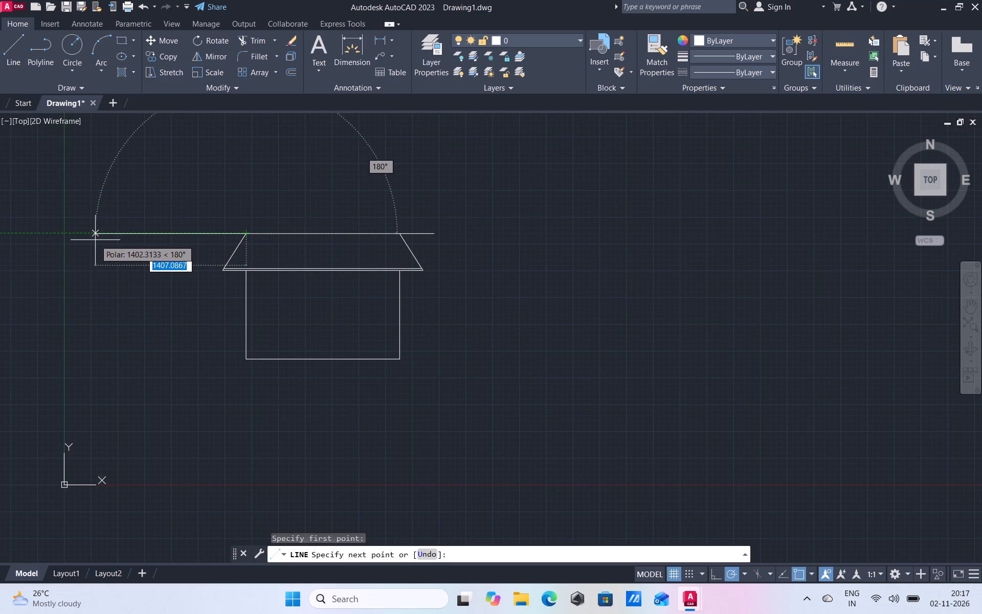
pyautogui.click(90, 236)
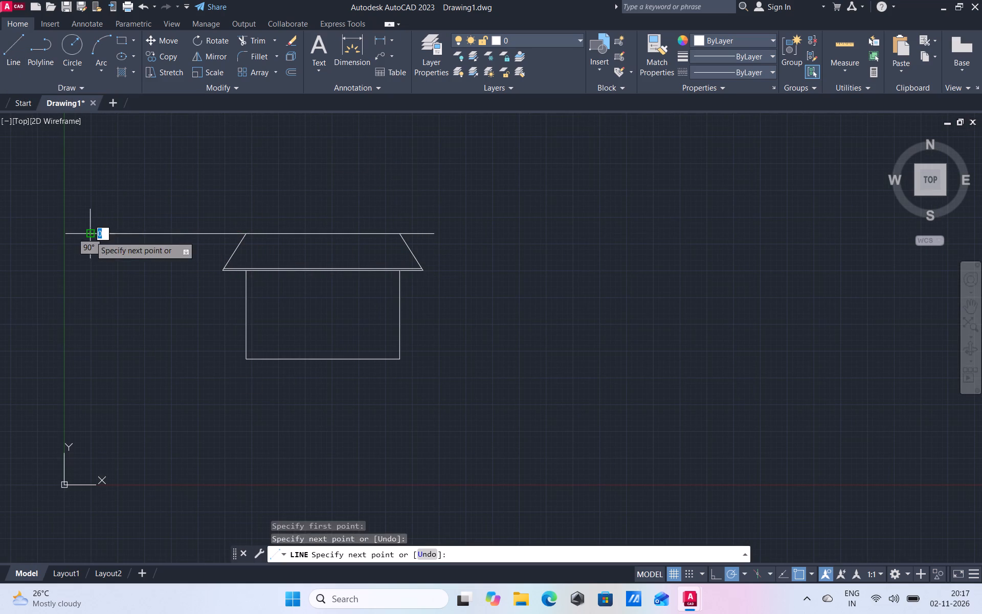
pyautogui.rightClick(117, 322)
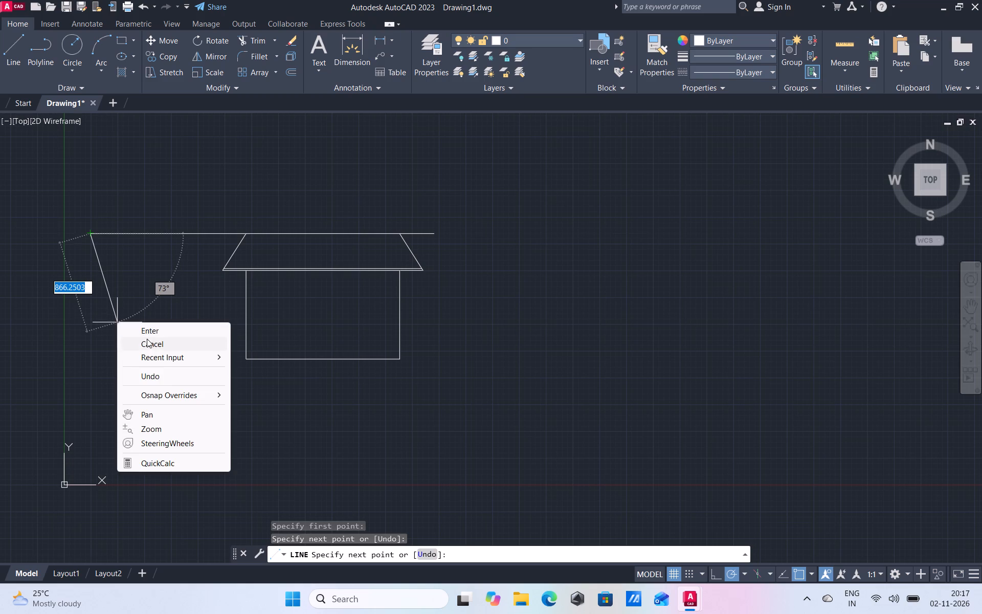
pyautogui.click(149, 342)
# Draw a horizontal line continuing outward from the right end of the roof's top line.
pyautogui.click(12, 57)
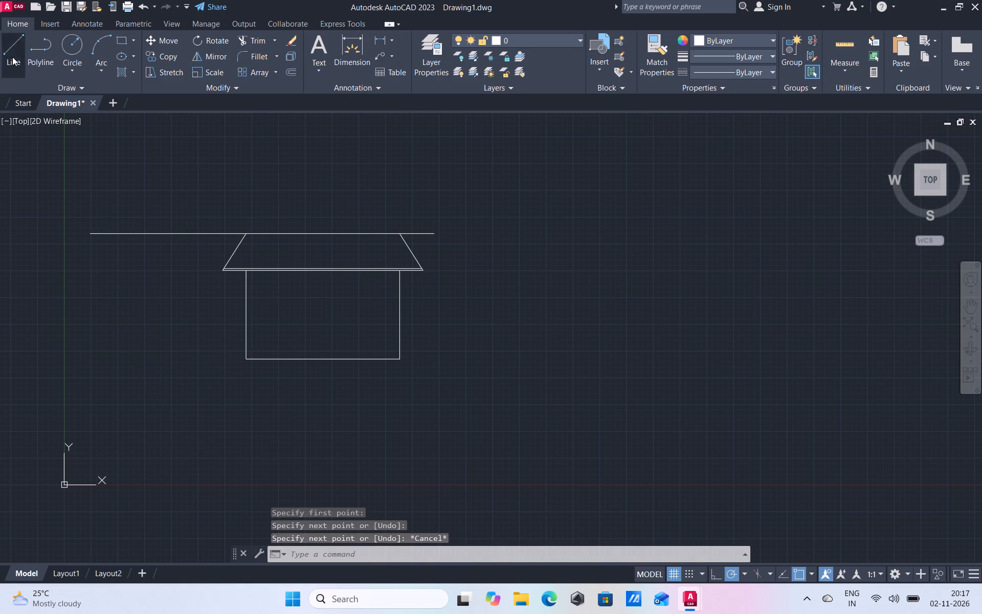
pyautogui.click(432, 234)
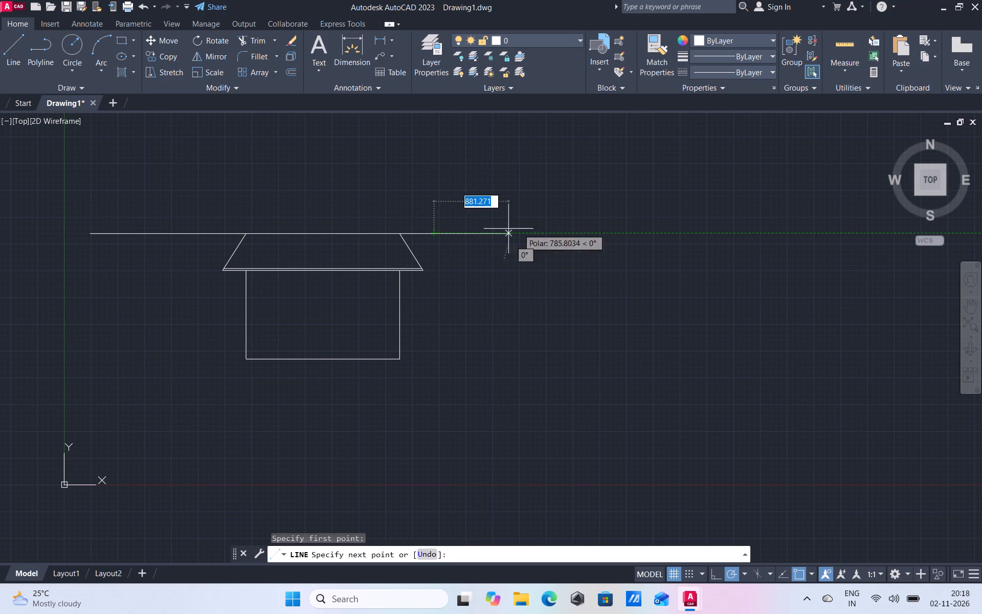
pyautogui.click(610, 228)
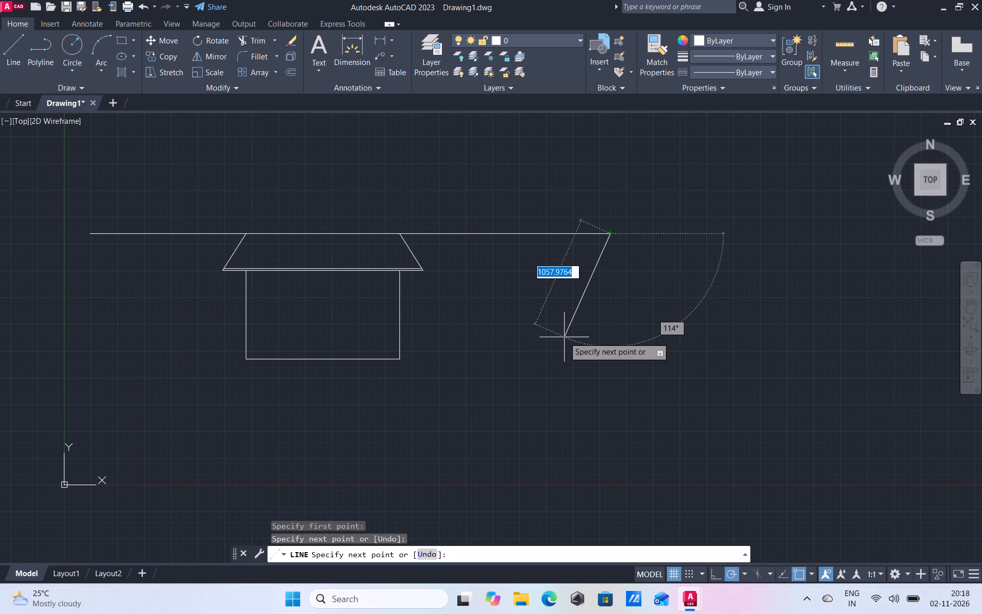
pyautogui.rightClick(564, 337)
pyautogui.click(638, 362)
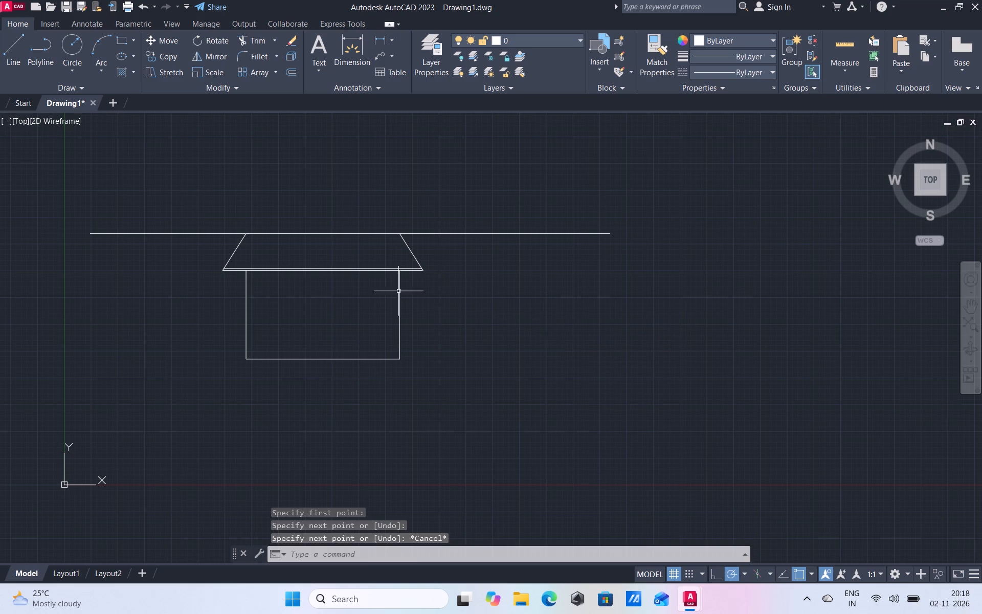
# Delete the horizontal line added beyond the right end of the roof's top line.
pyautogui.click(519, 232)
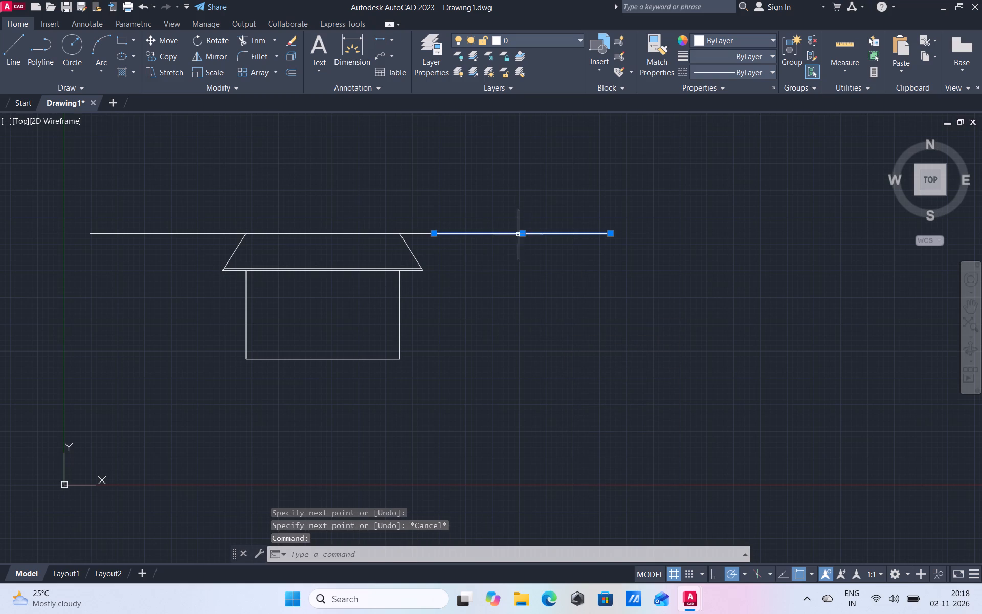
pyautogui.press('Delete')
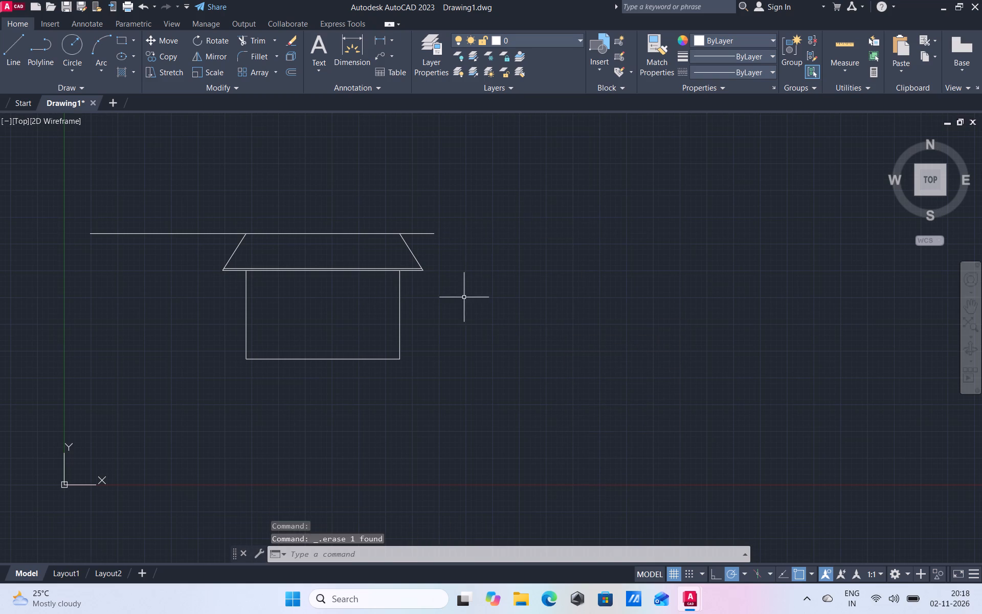
# Dimension the horizontal line left of the roof's upper-left corner, placing the dimension line just above it.
pyautogui.click(362, 60)
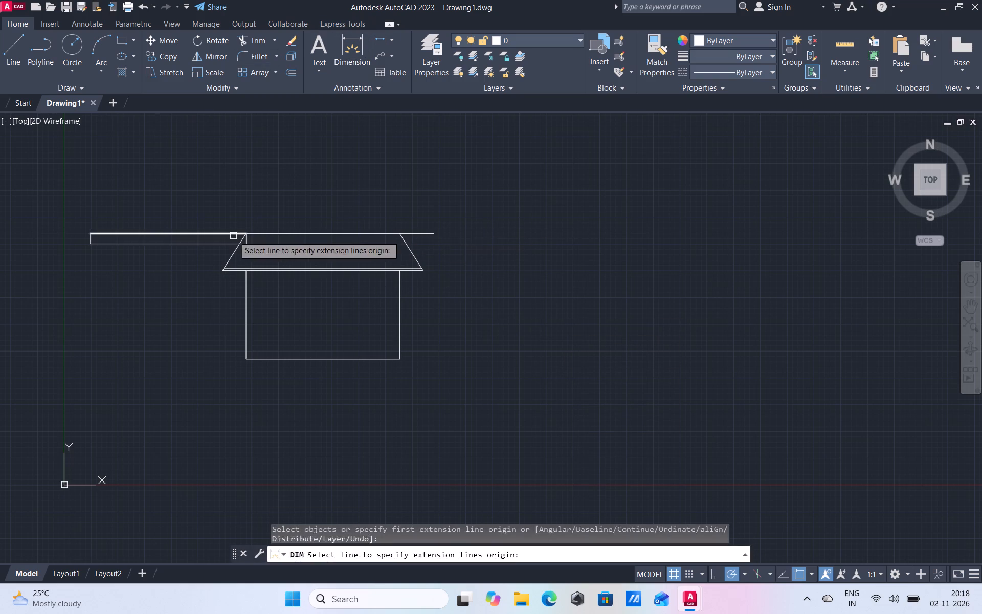
pyautogui.click(240, 233)
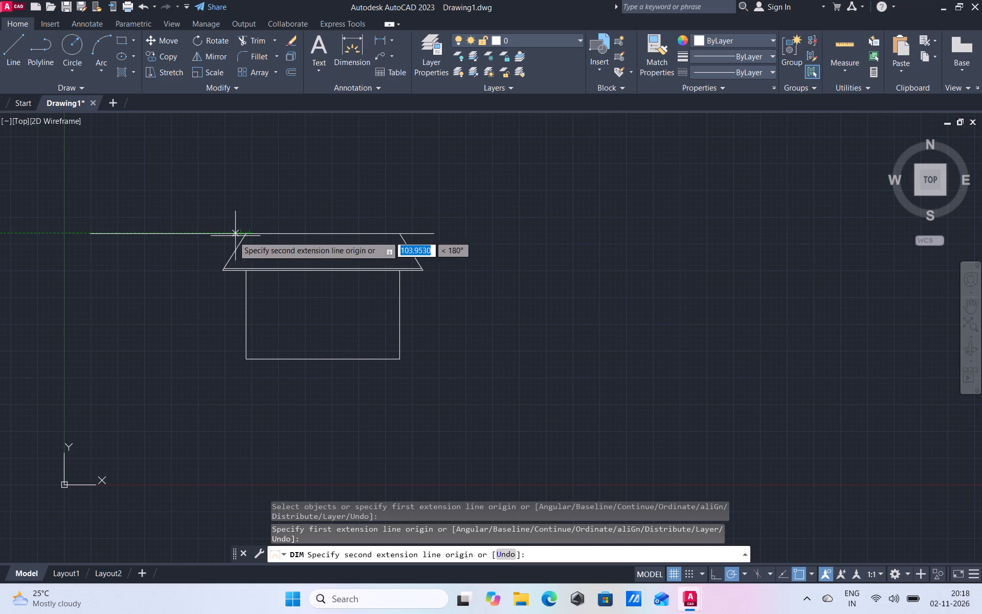
pyautogui.click(339, 52)
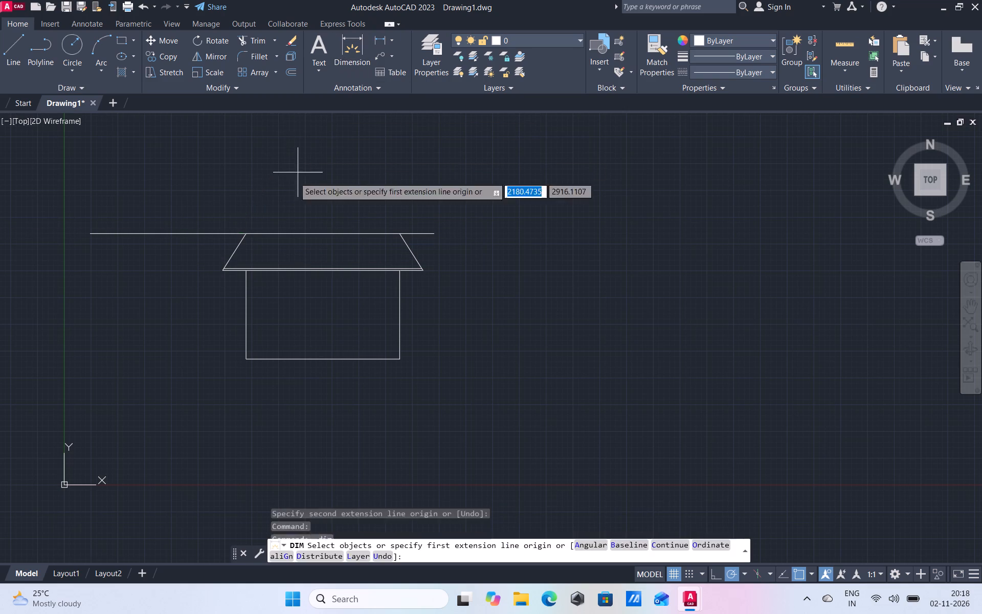
pyautogui.click(244, 235)
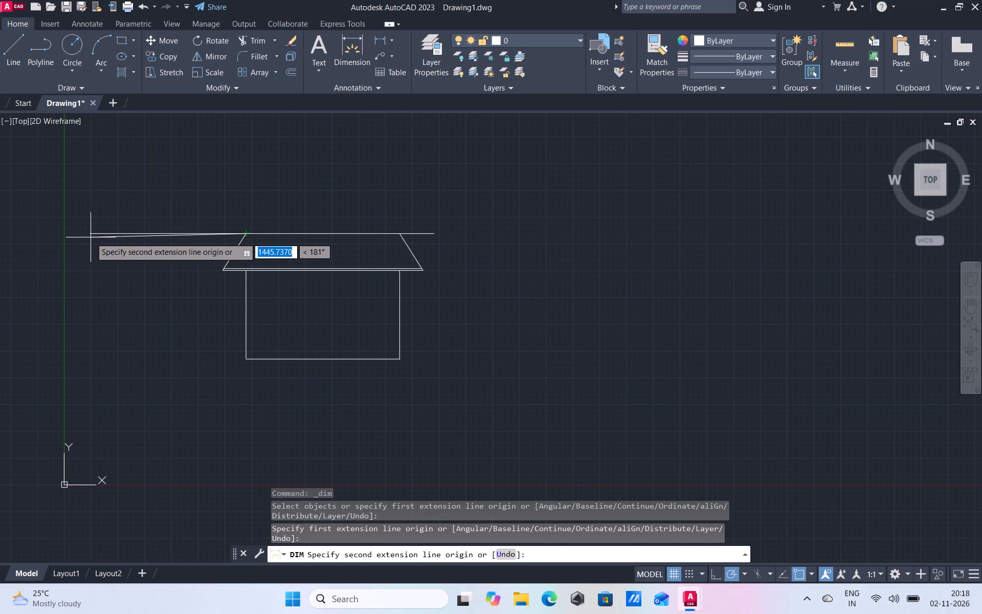
pyautogui.click(89, 234)
pyautogui.scroll(2, 160, 221)
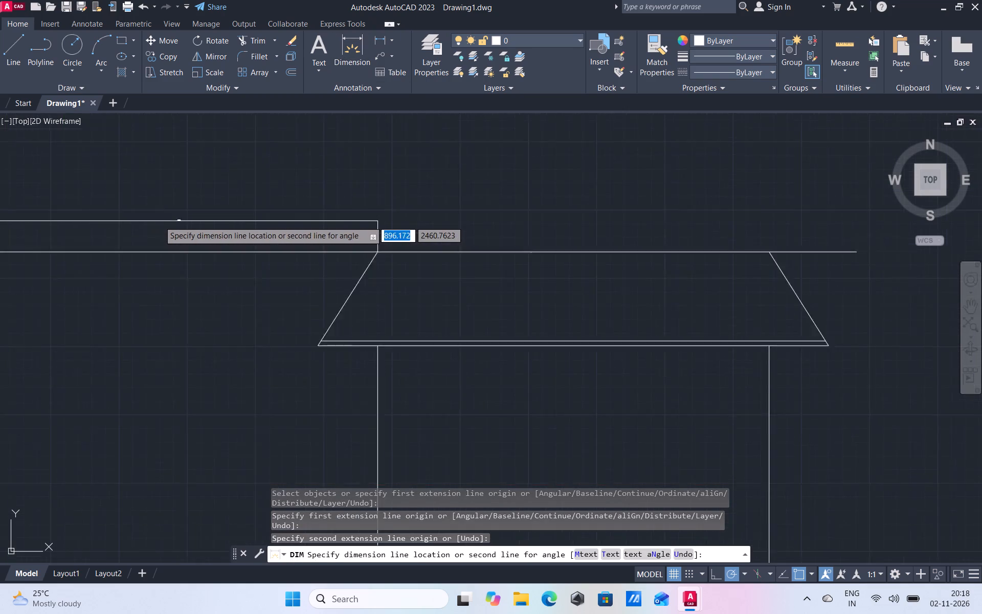
pyautogui.scroll(2, 159, 222)
pyautogui.scroll(5, 221, 210)
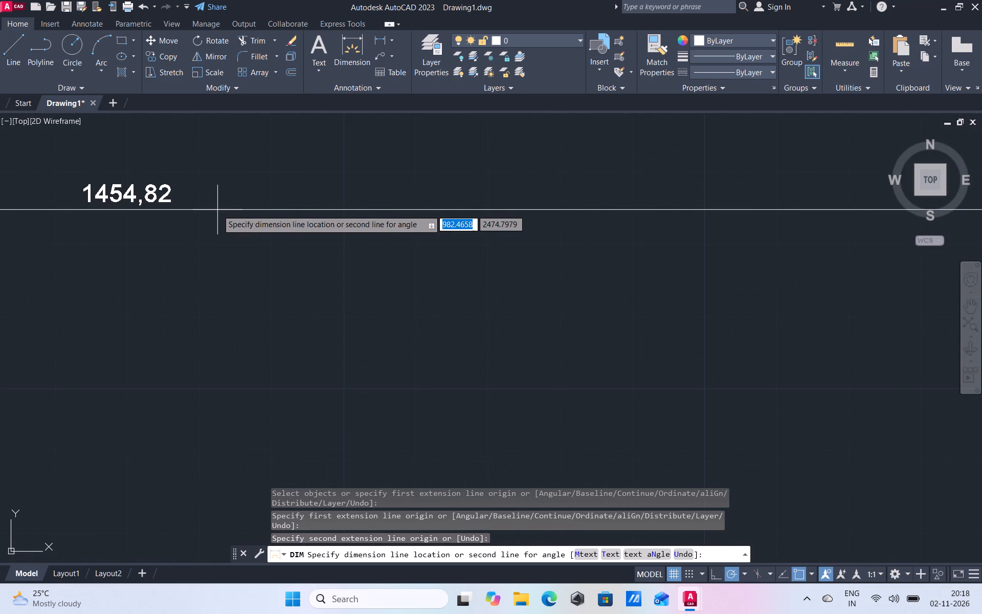
pyautogui.scroll(-4, 217, 210)
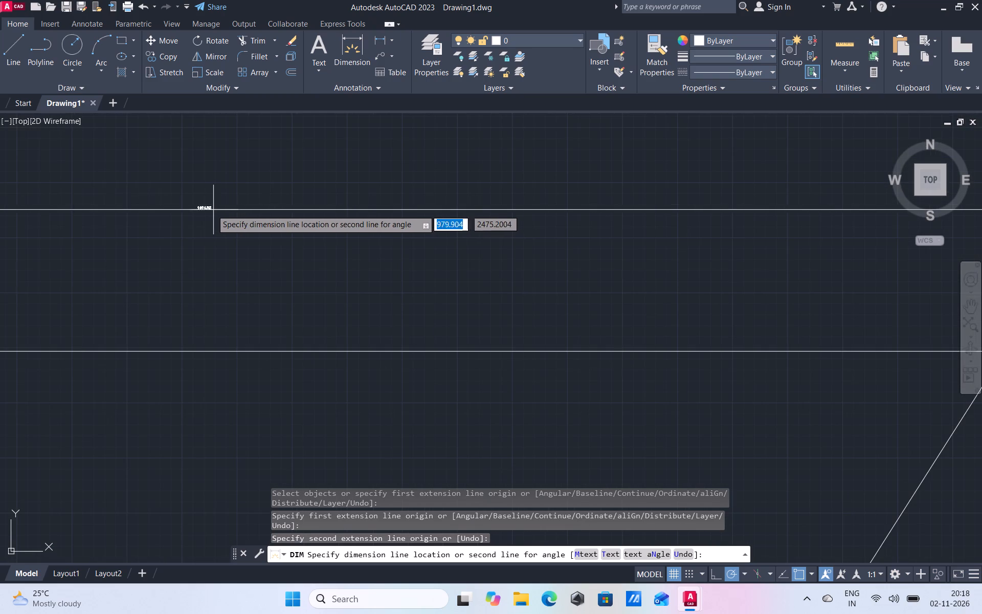
pyautogui.click(202, 232)
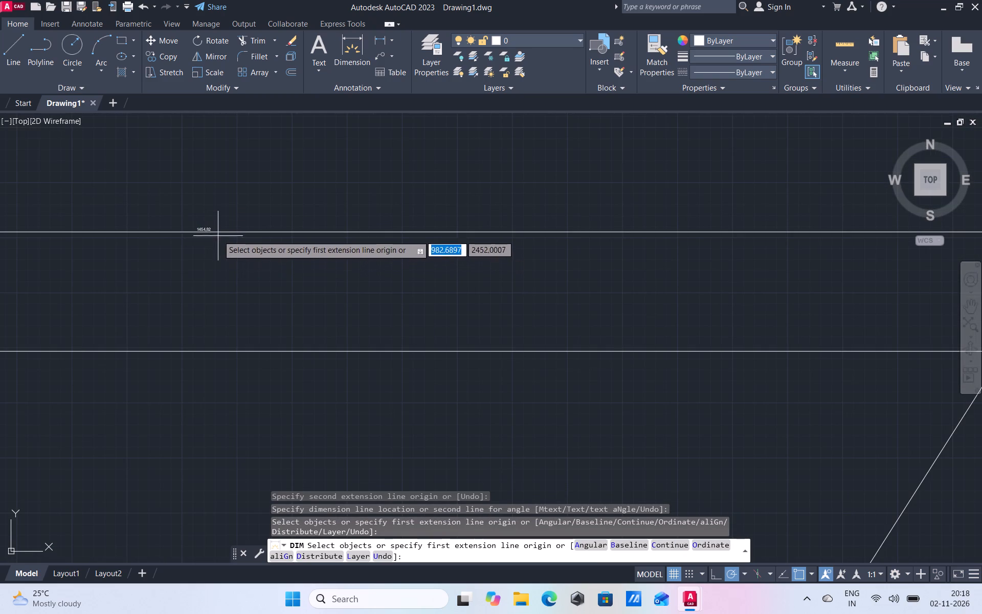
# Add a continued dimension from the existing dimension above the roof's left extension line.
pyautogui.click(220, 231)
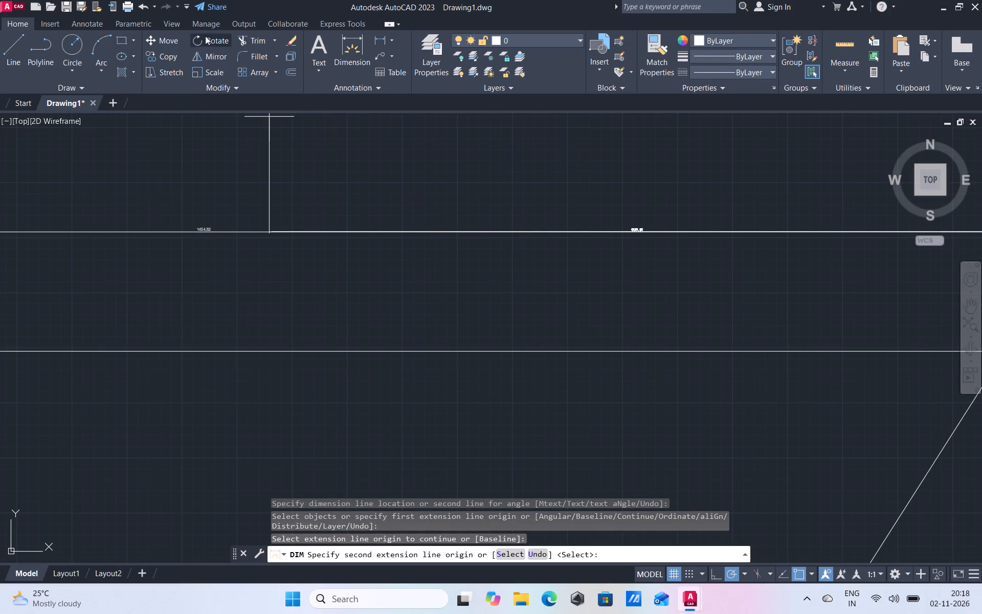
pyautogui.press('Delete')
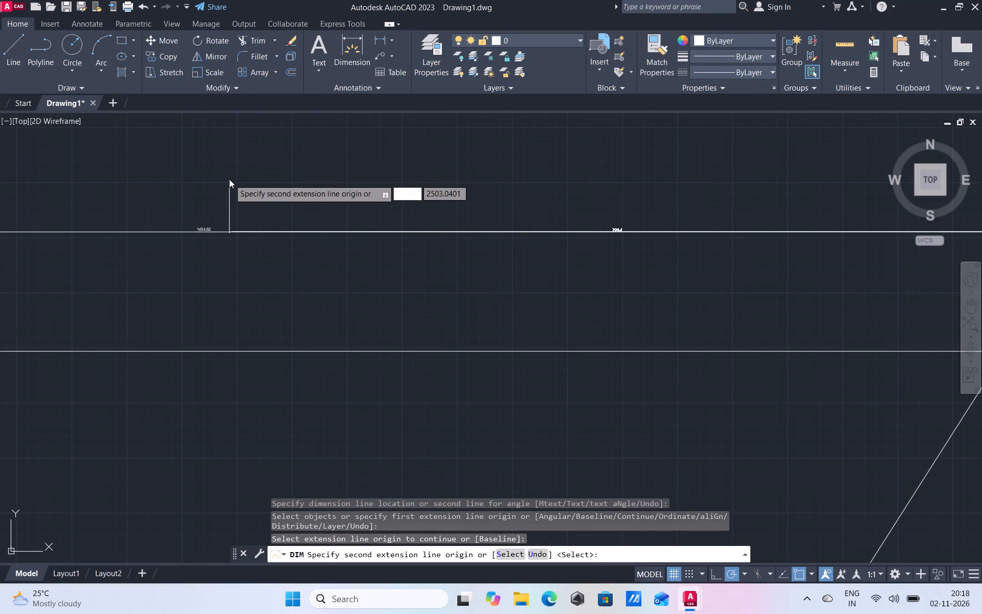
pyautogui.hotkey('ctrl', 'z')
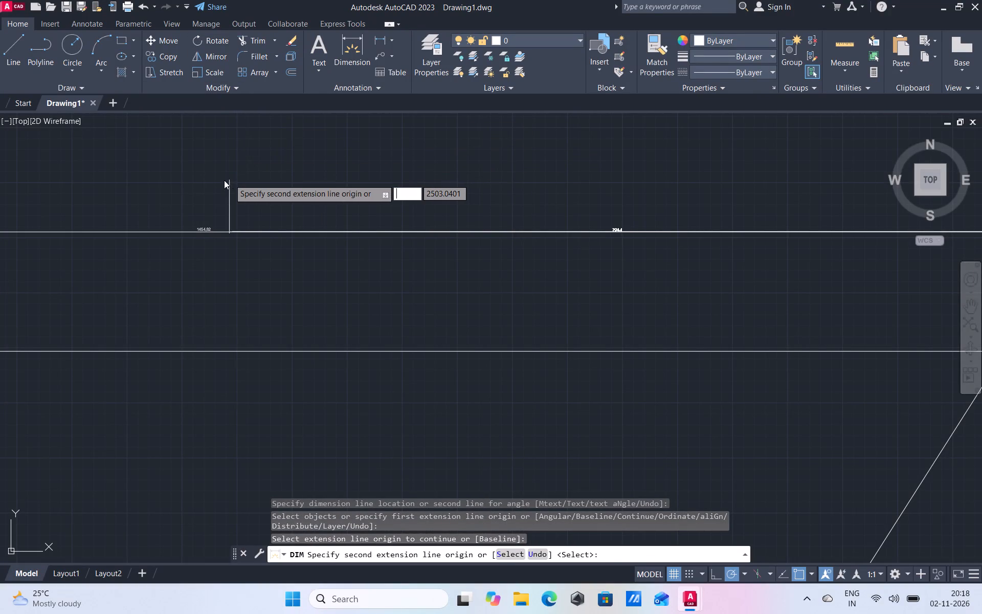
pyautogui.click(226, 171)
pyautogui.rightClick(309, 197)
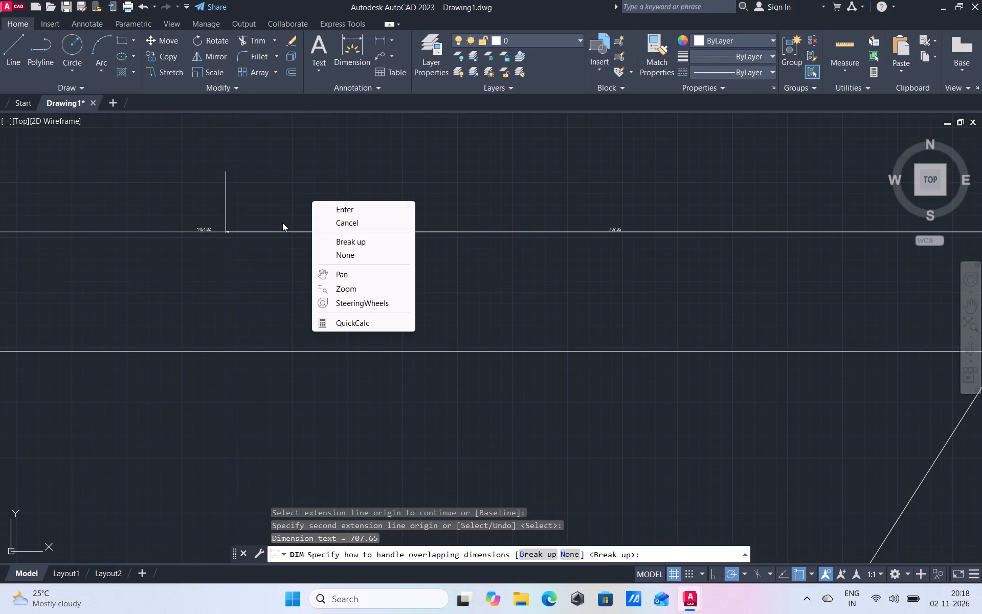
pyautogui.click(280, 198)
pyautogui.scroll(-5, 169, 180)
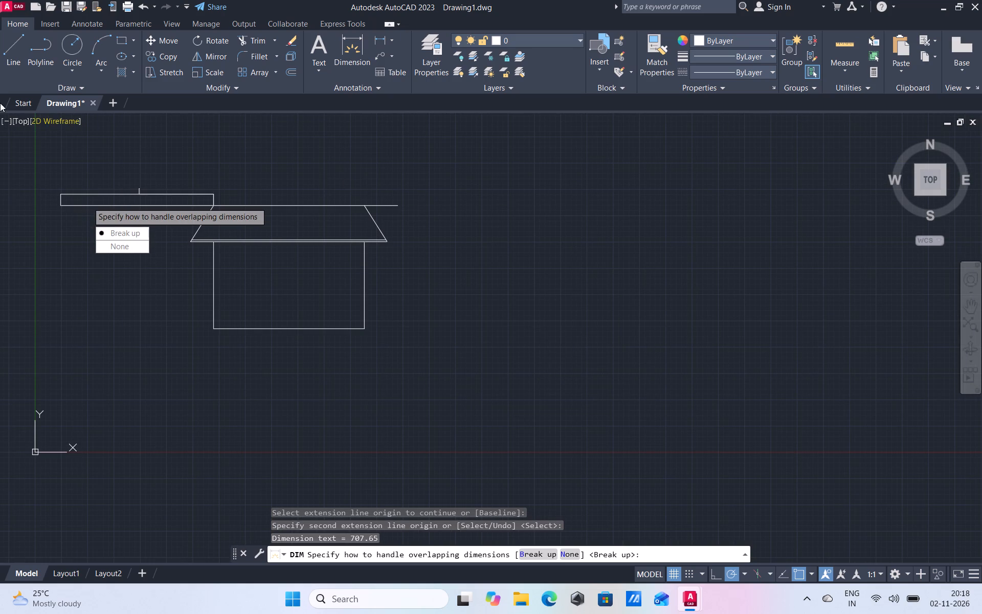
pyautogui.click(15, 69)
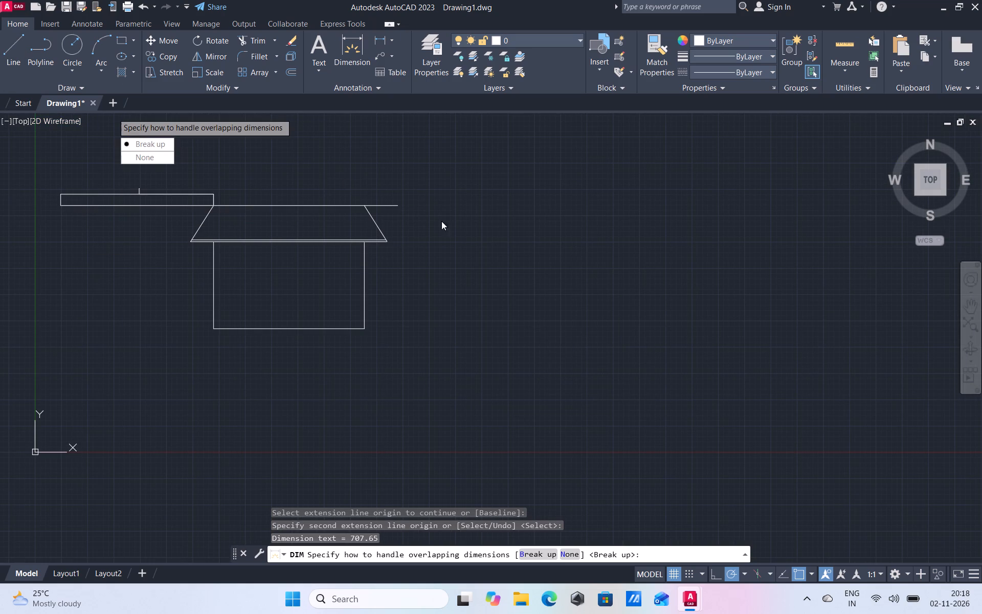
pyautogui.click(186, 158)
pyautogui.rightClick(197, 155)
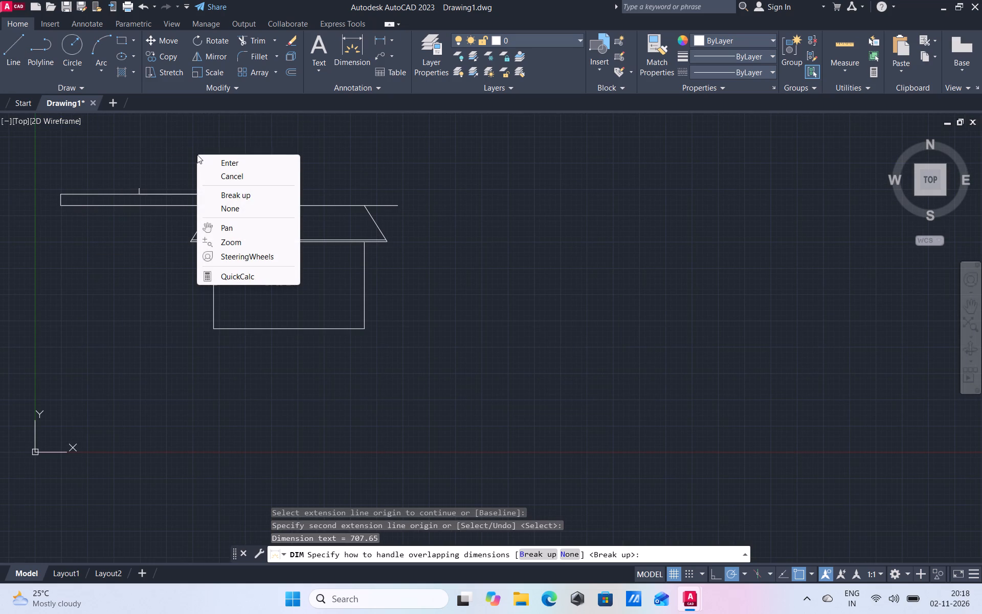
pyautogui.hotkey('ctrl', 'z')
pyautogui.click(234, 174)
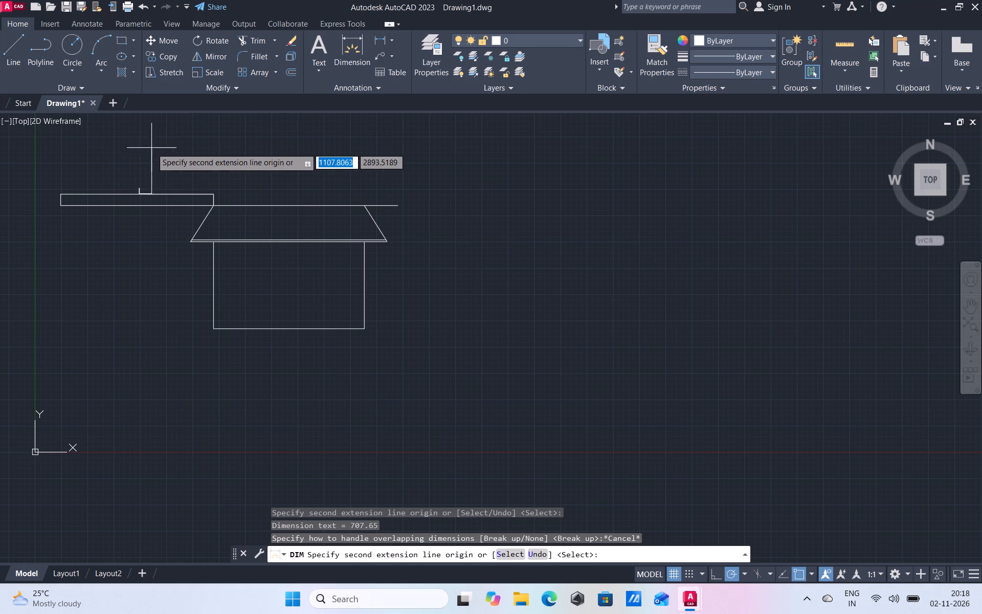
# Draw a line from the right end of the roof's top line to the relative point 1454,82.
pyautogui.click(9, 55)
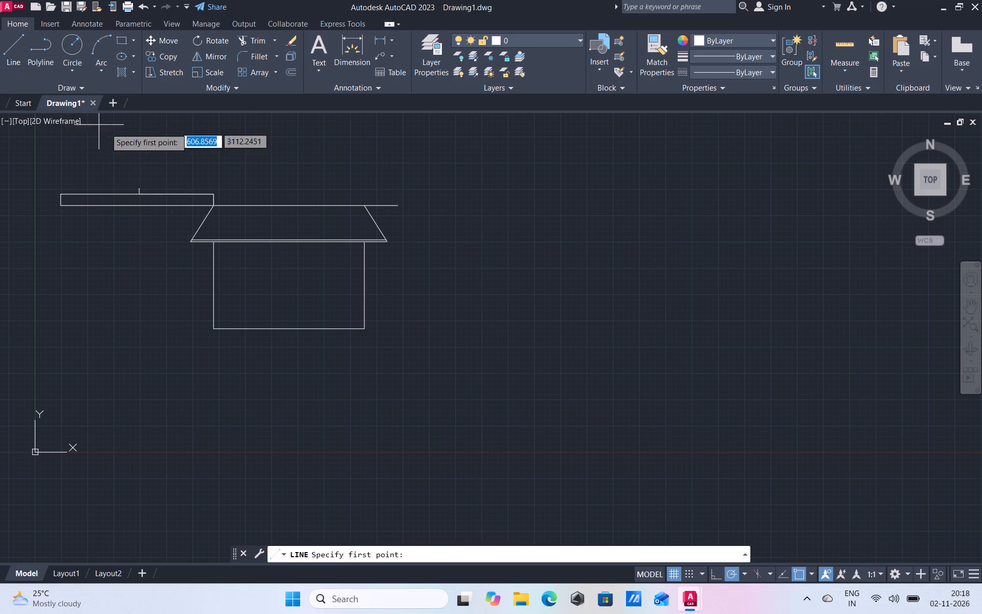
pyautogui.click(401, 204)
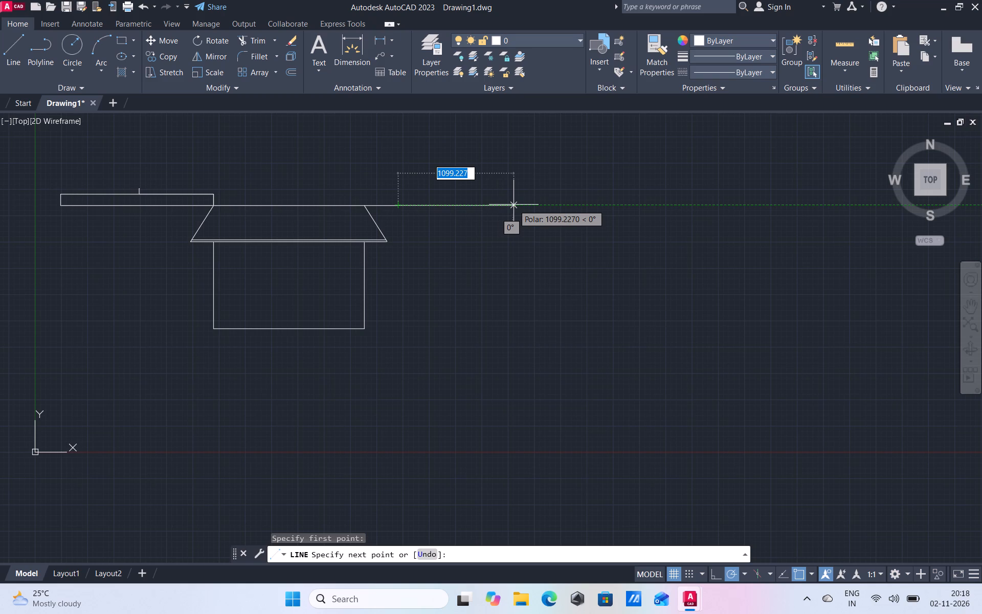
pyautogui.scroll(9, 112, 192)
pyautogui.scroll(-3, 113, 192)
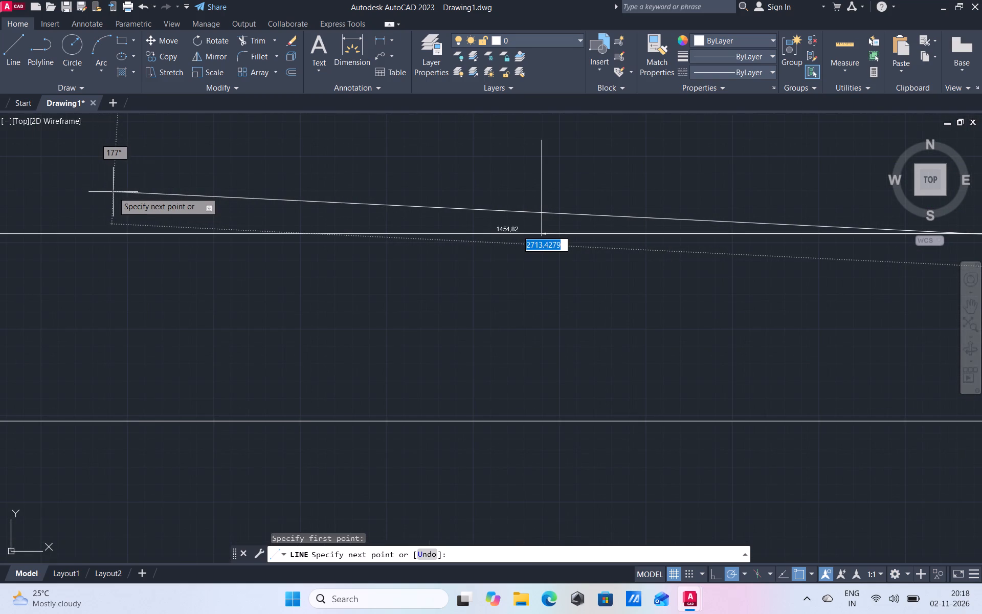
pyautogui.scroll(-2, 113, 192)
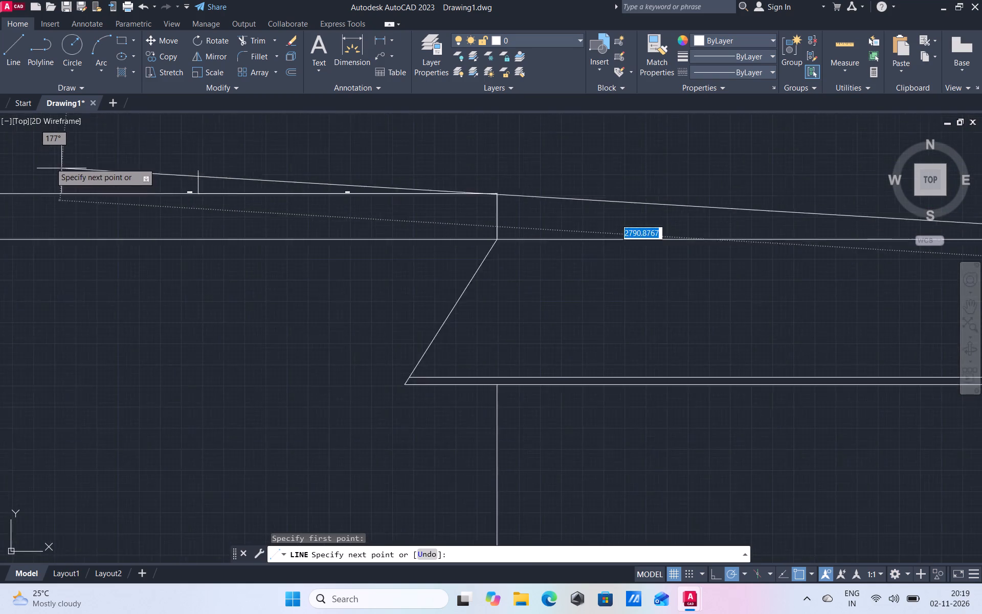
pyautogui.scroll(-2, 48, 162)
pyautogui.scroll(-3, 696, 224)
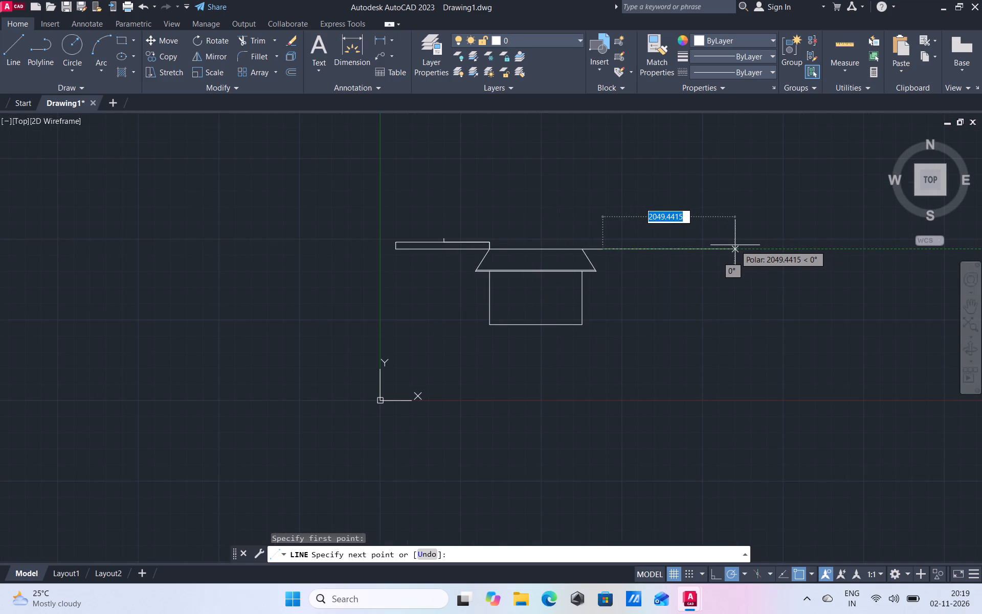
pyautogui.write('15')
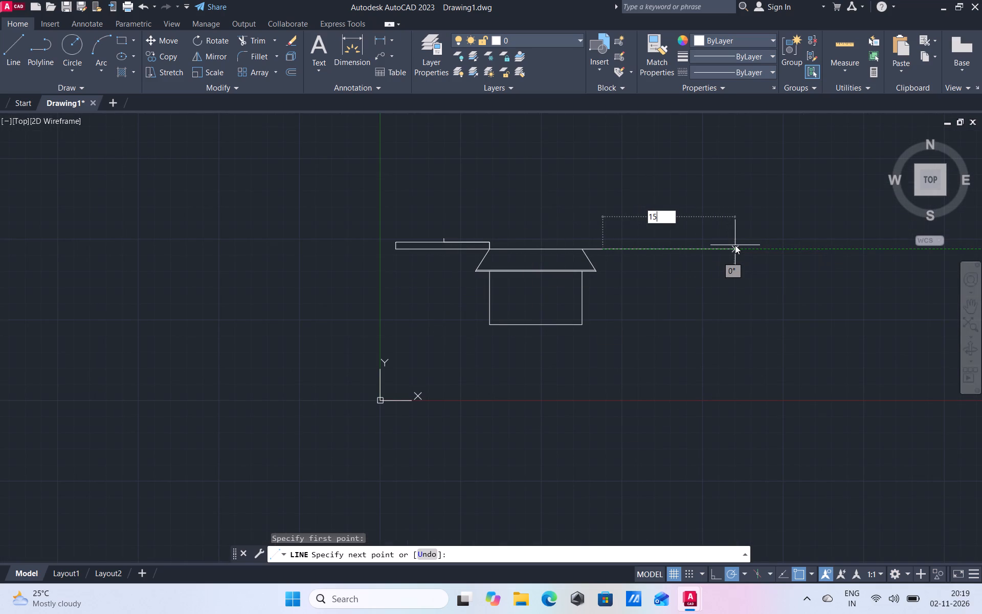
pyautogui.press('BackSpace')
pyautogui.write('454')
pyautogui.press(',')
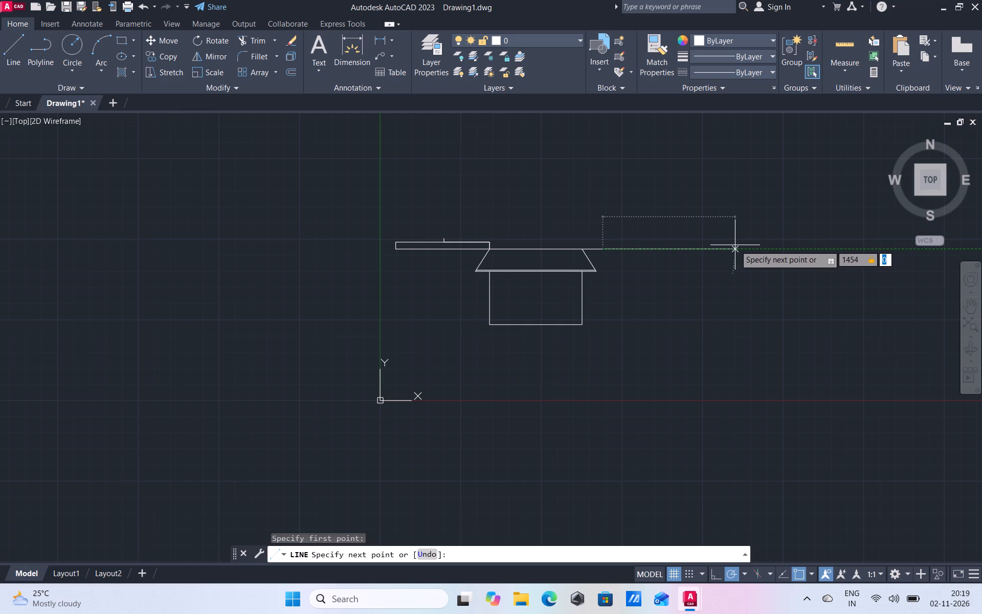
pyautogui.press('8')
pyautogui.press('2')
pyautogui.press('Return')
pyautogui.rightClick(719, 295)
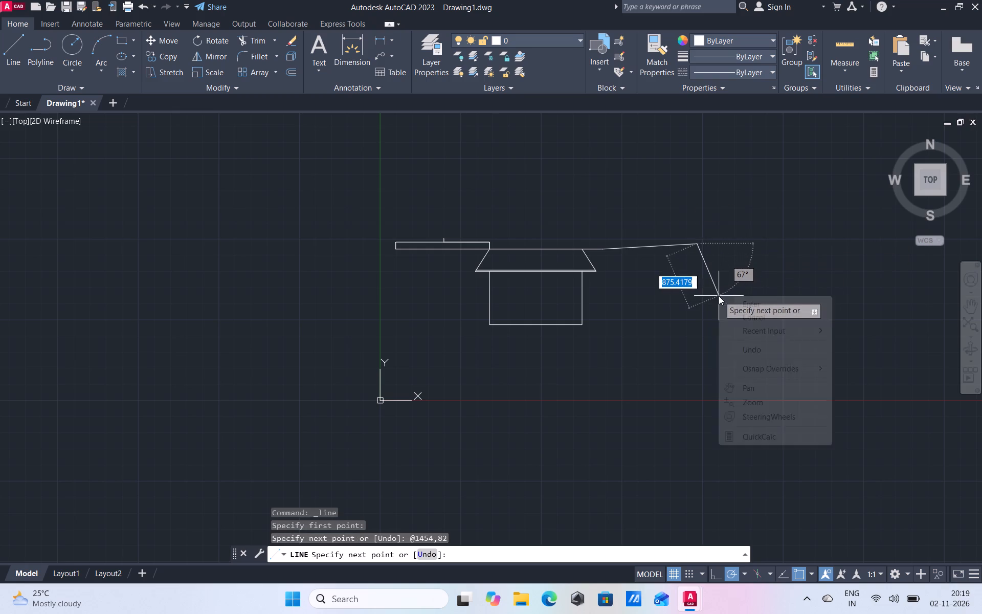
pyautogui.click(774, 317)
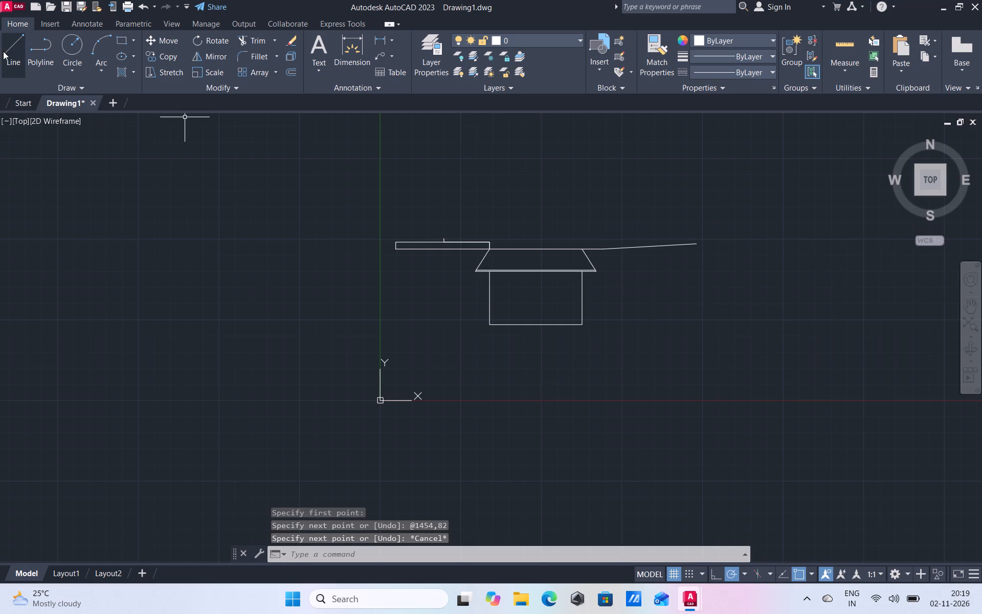
# Draw a horizontal line about 1456 units long outward from the right end of the roof's top line.
pyautogui.click(6, 52)
pyautogui.scroll(3, 553, 253)
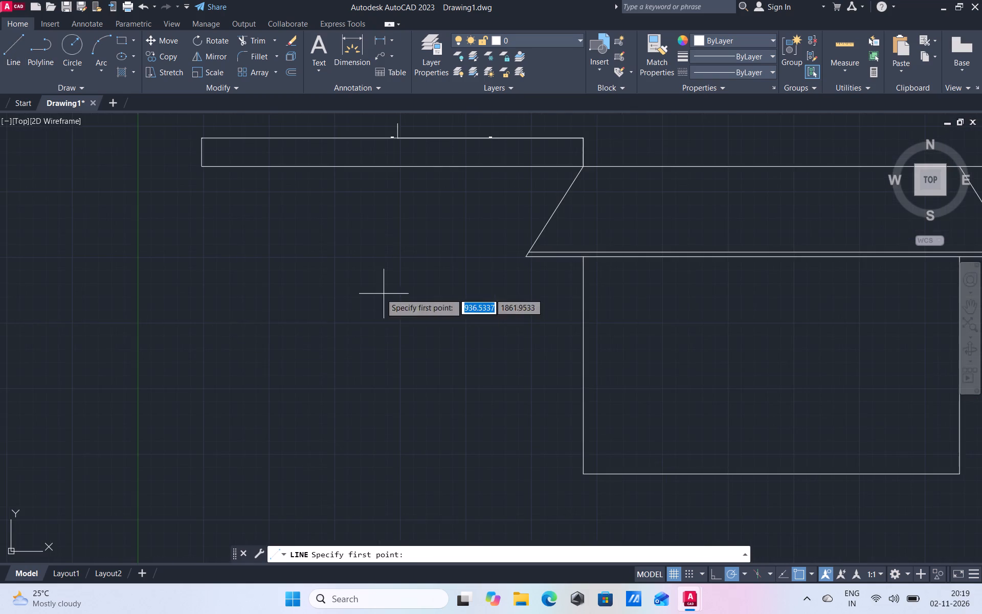
pyautogui.scroll(-3, 325, 299)
pyautogui.scroll(2, 354, 290)
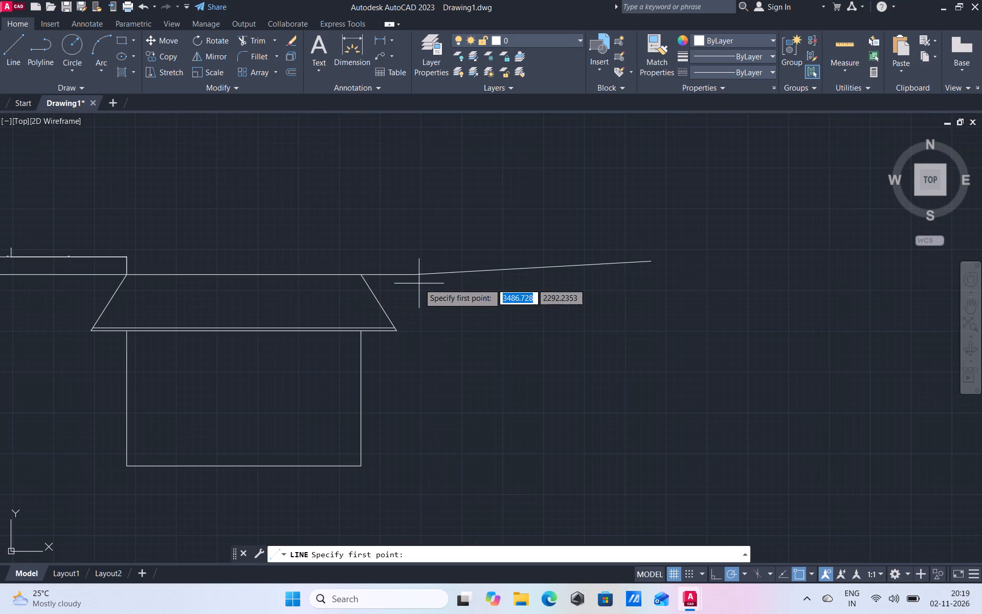
pyautogui.click(414, 275)
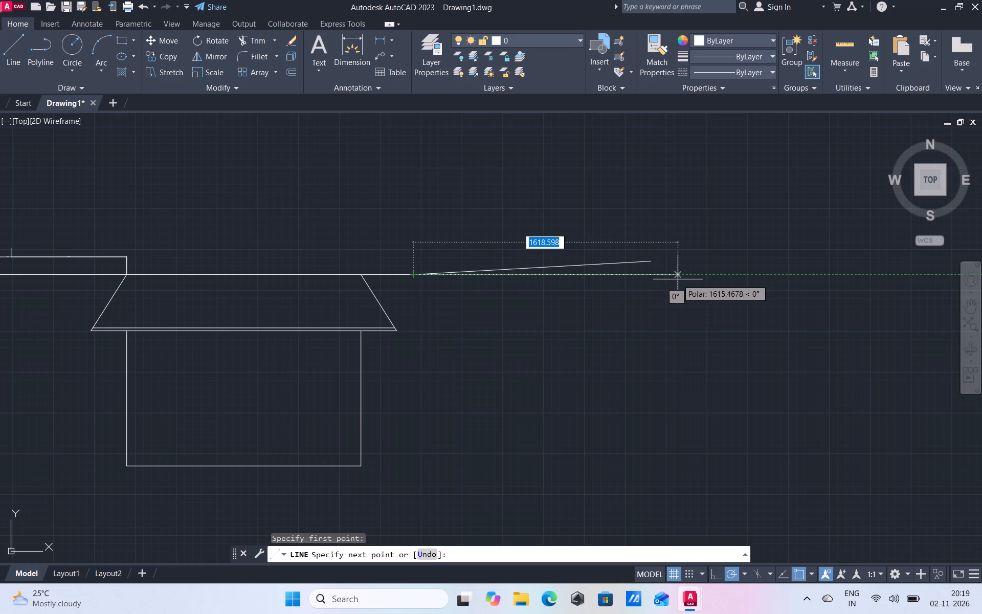
pyautogui.click(651, 280)
pyautogui.rightClick(531, 391)
pyautogui.moveTo(597, 411); pyautogui.dragTo(597, 406)
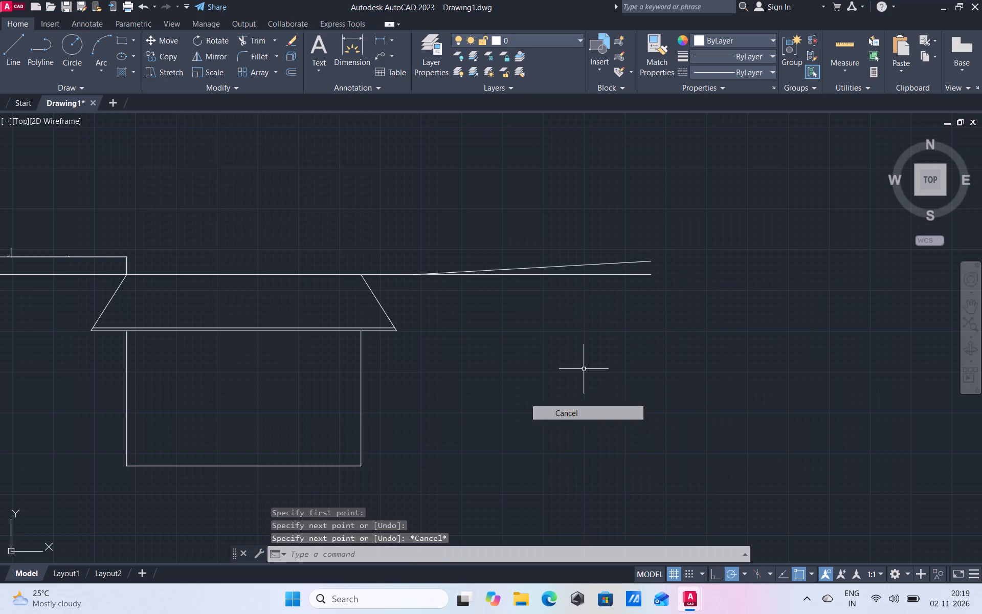
# Delete the slightly sloped line right of the roof and both dimensions above the left extension line.
pyautogui.scroll(-2, 540, 309)
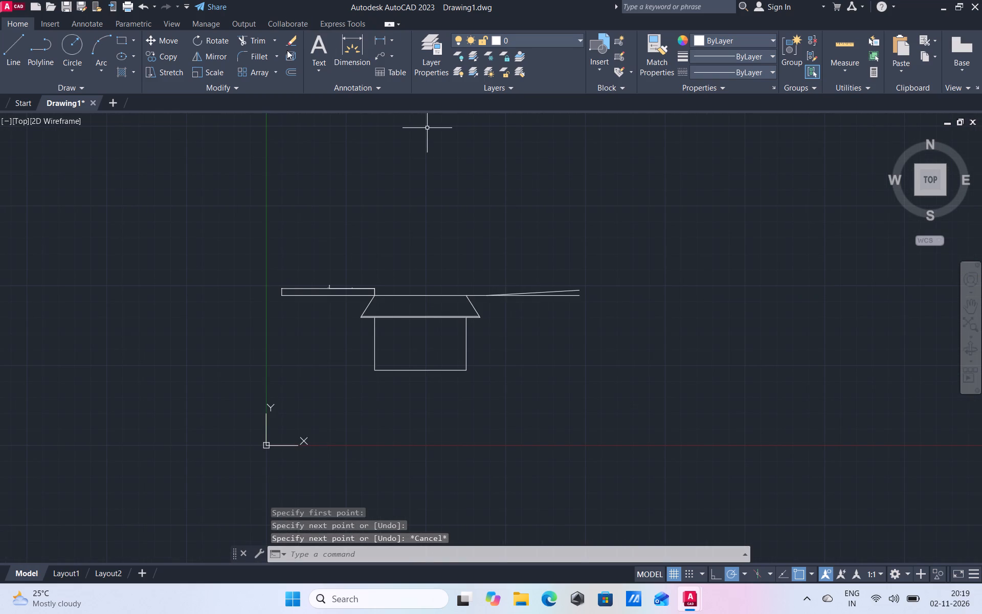
pyautogui.click(555, 291)
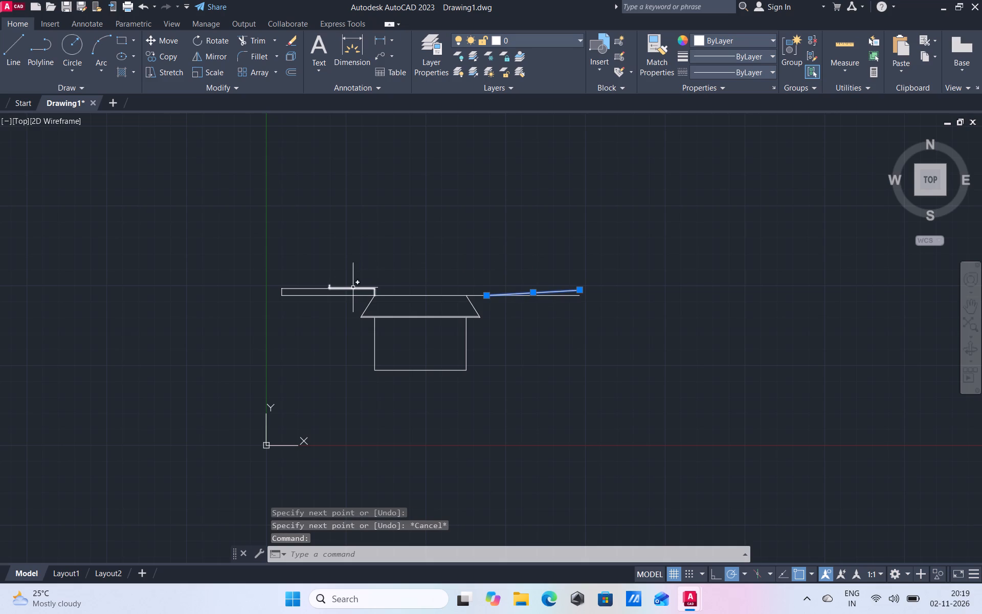
pyautogui.click(353, 288)
pyautogui.click(314, 290)
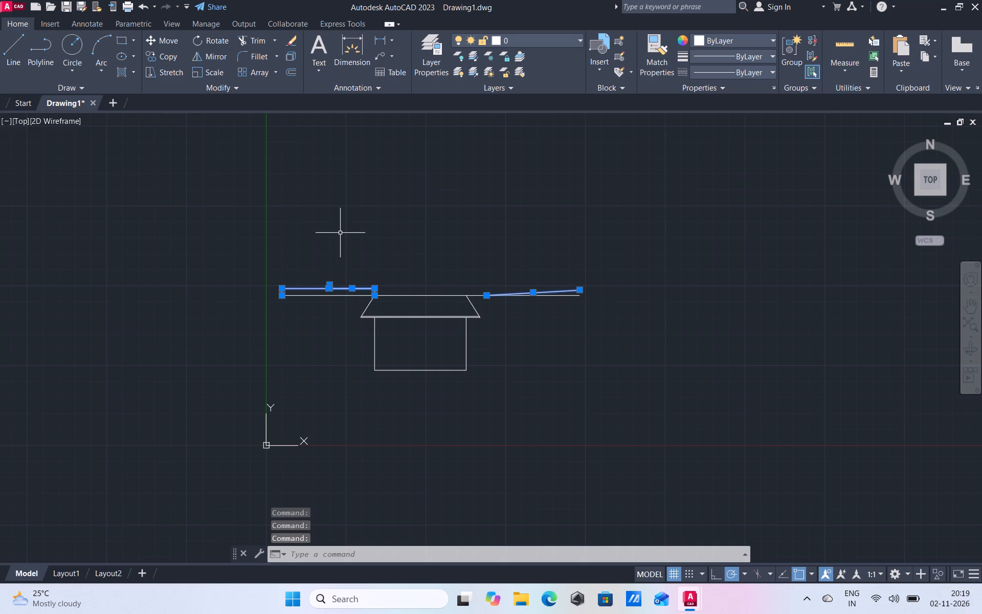
pyautogui.press('Delete')
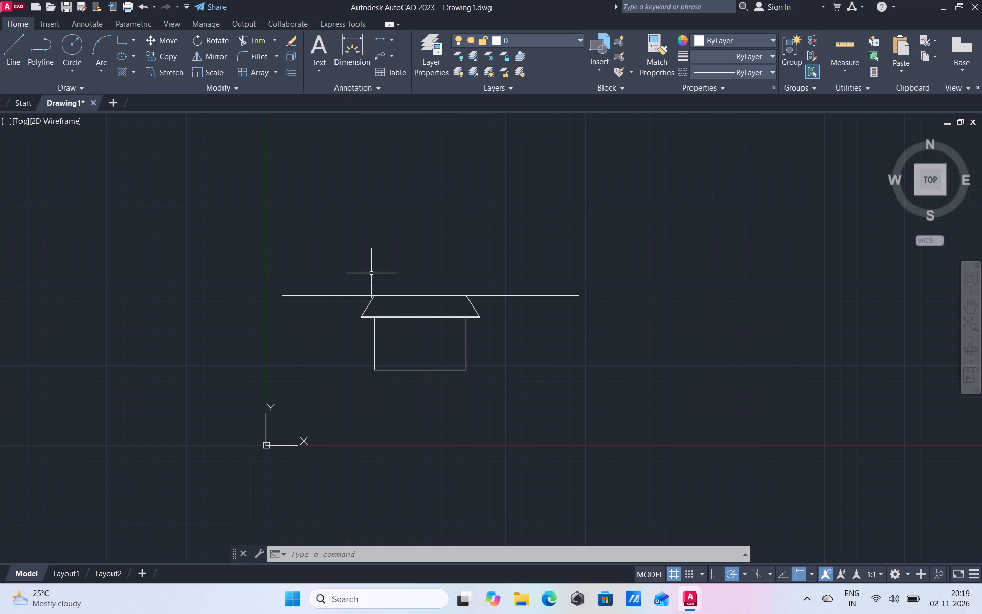
# Close the left wing with a slanted line about 385 units long and a bottom line about 1409 units long to the roof's lower-left corner.
pyautogui.scroll(1, 390, 314)
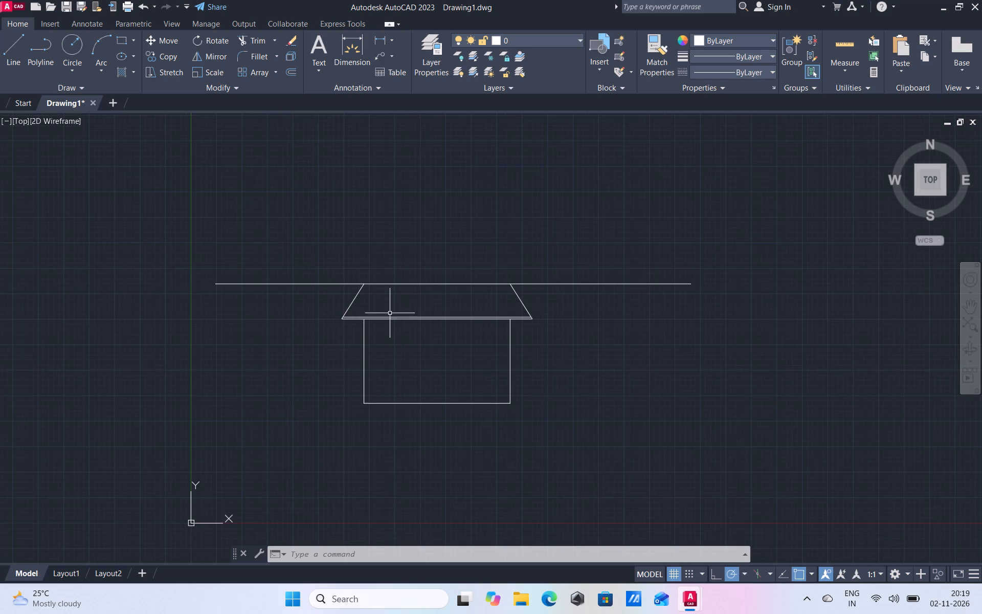
pyautogui.click(10, 55)
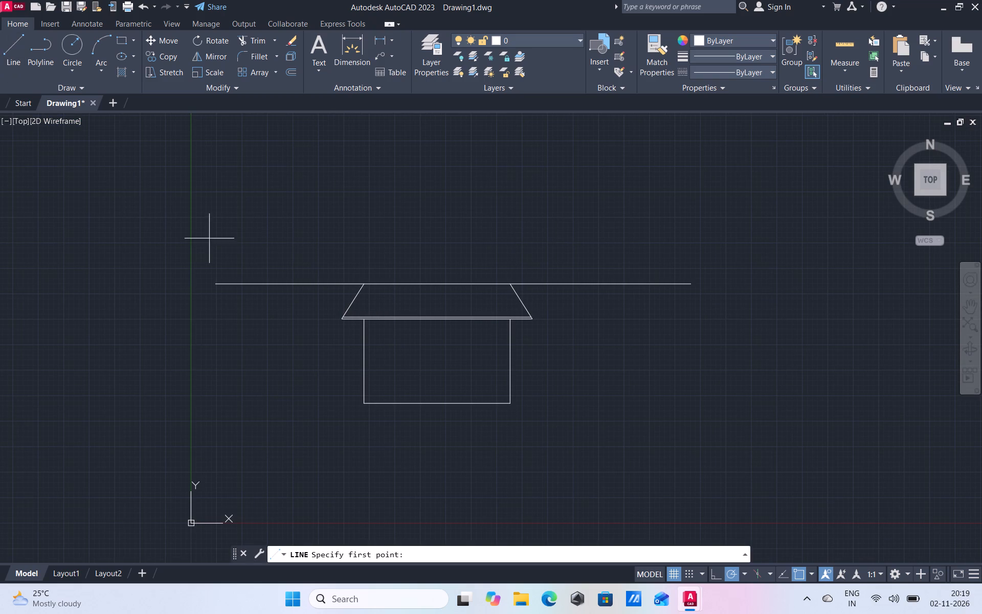
pyautogui.click(214, 285)
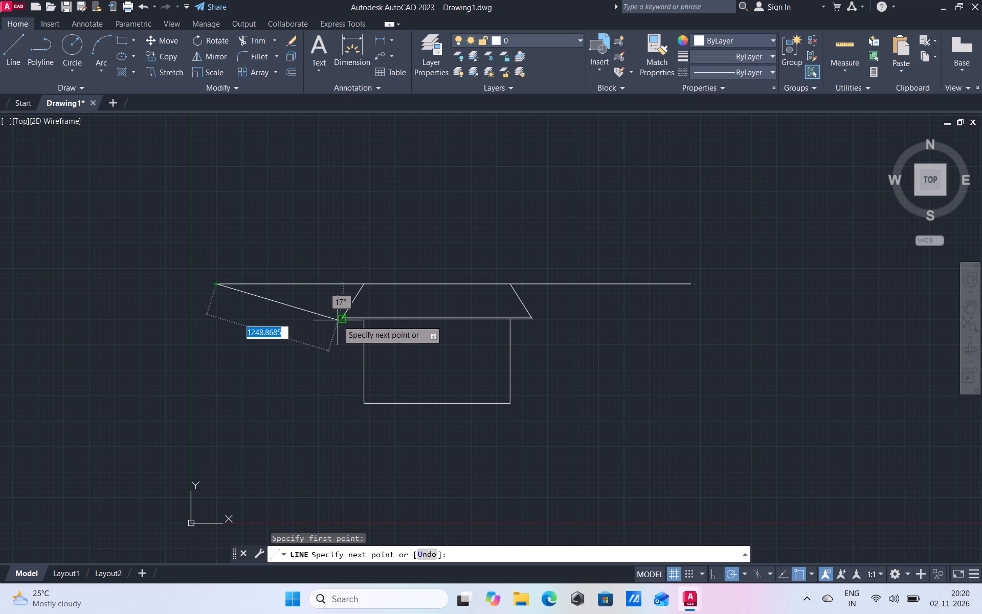
pyautogui.click(198, 321)
pyautogui.scroll(3, 345, 323)
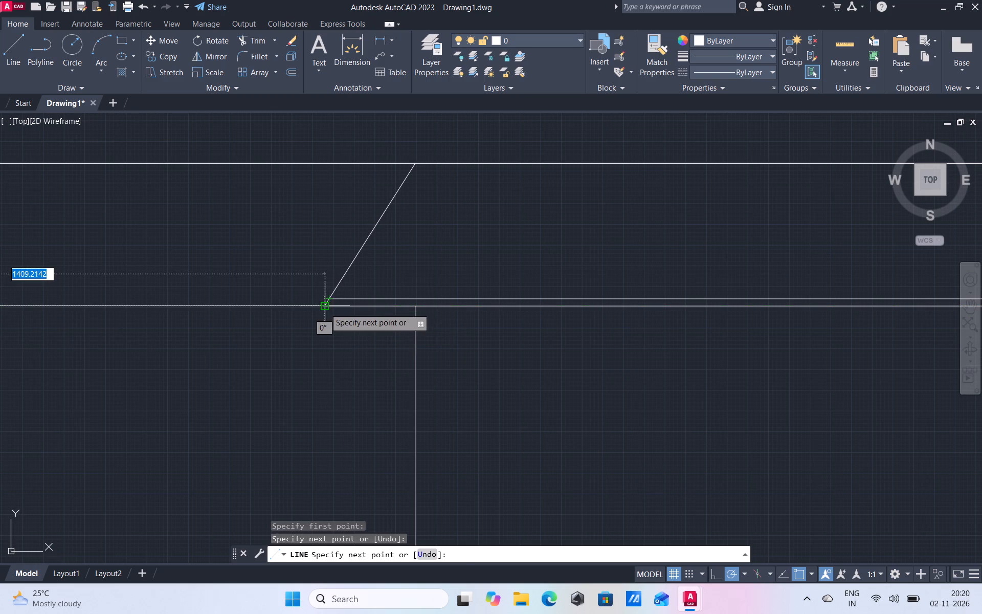
pyautogui.click(325, 308)
pyautogui.rightClick(255, 349)
pyautogui.click(289, 366)
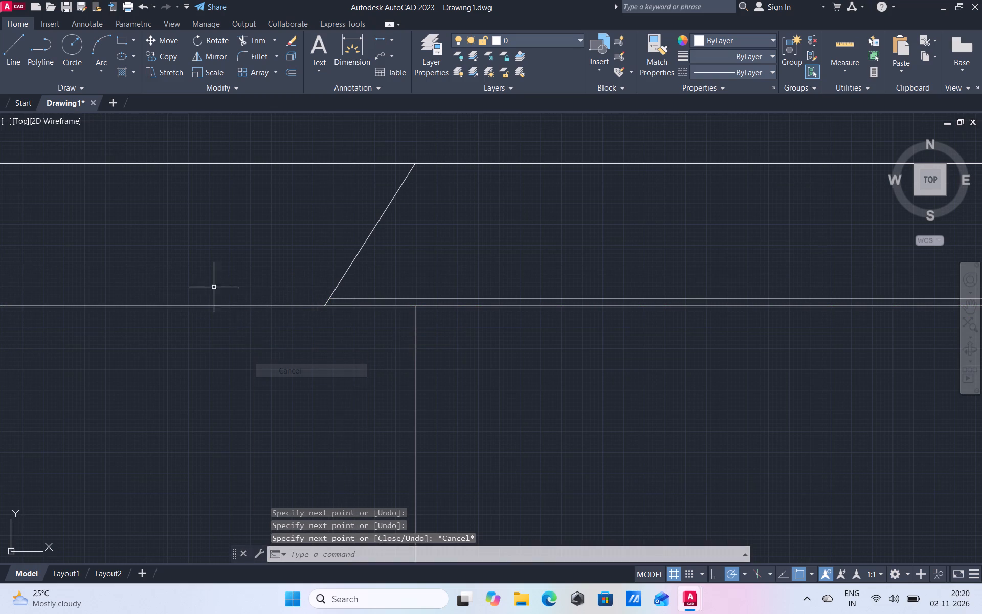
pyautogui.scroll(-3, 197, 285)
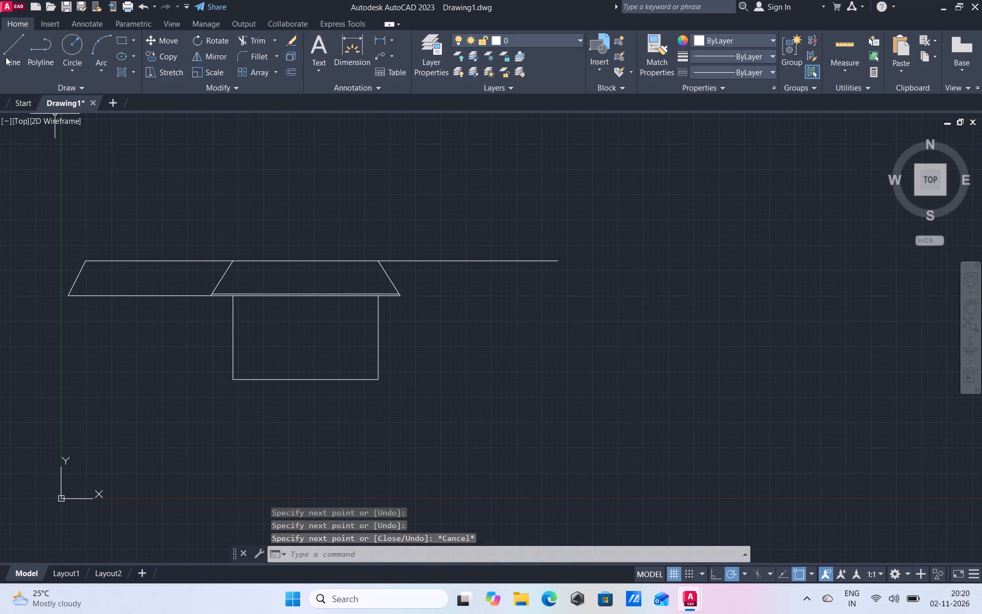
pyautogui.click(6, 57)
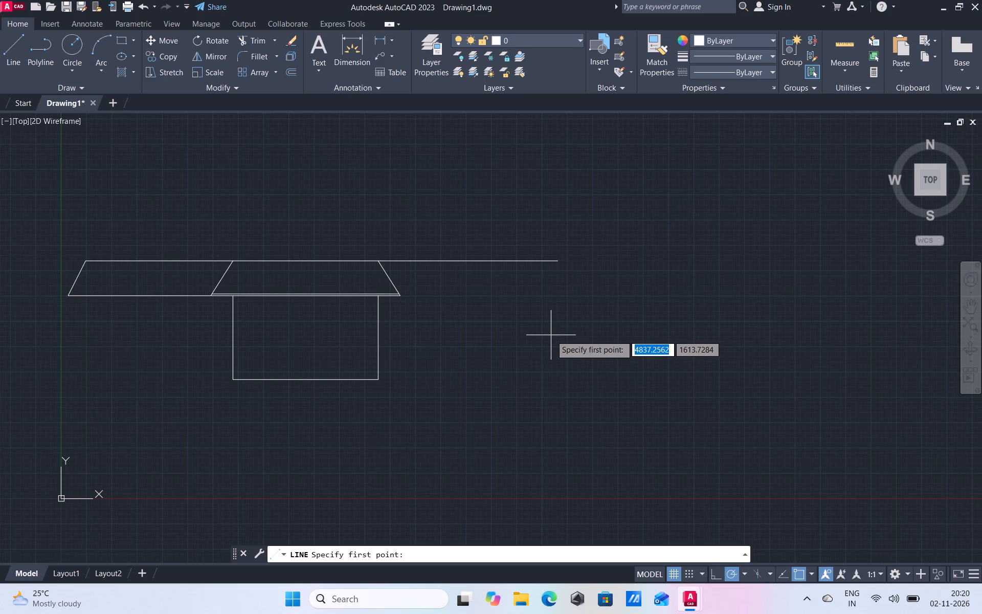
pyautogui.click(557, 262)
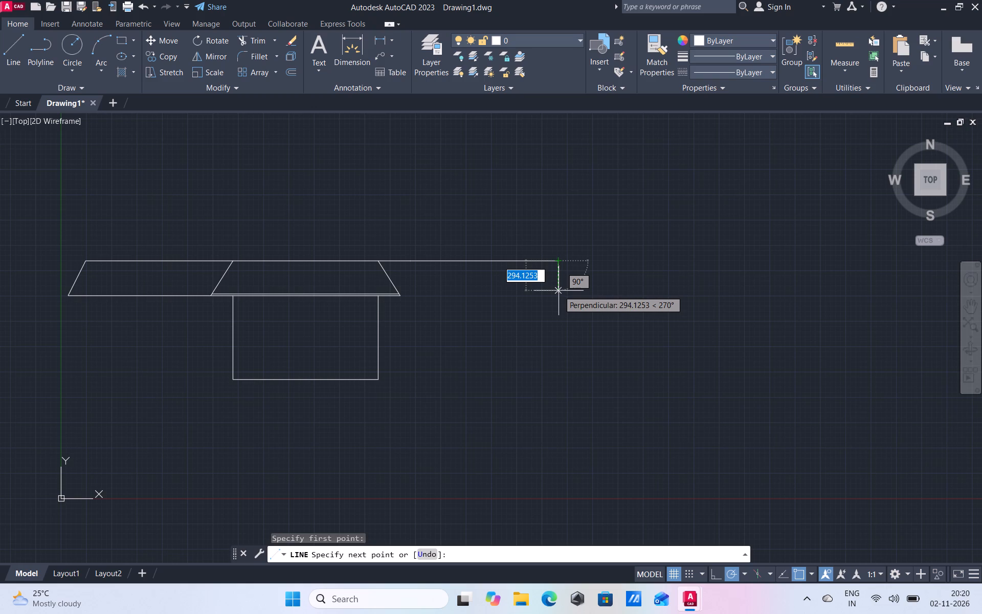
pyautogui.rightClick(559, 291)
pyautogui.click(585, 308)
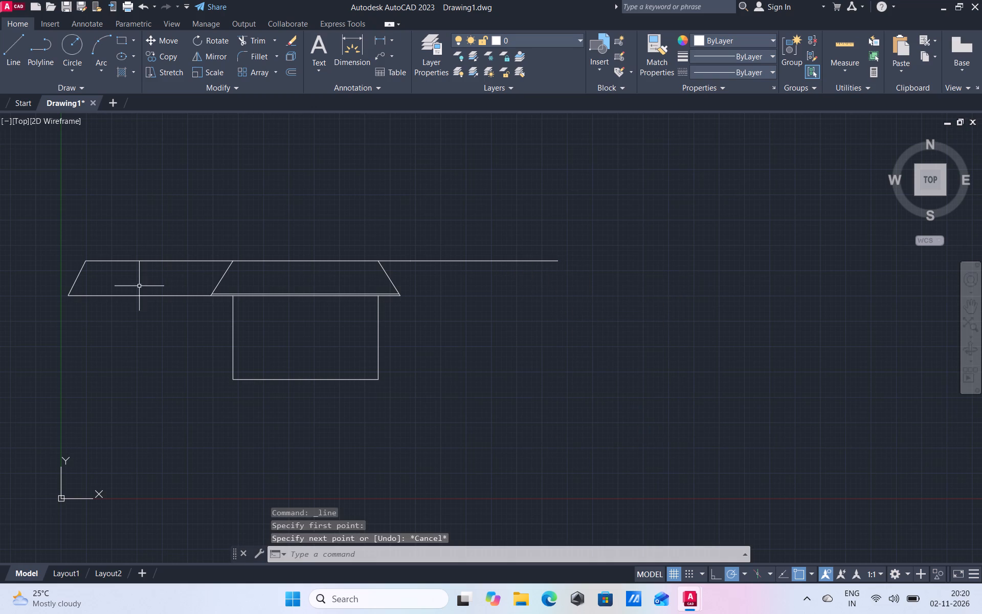
# Delete the bottom line of the left wing.
pyautogui.click(142, 298)
pyautogui.click(143, 294)
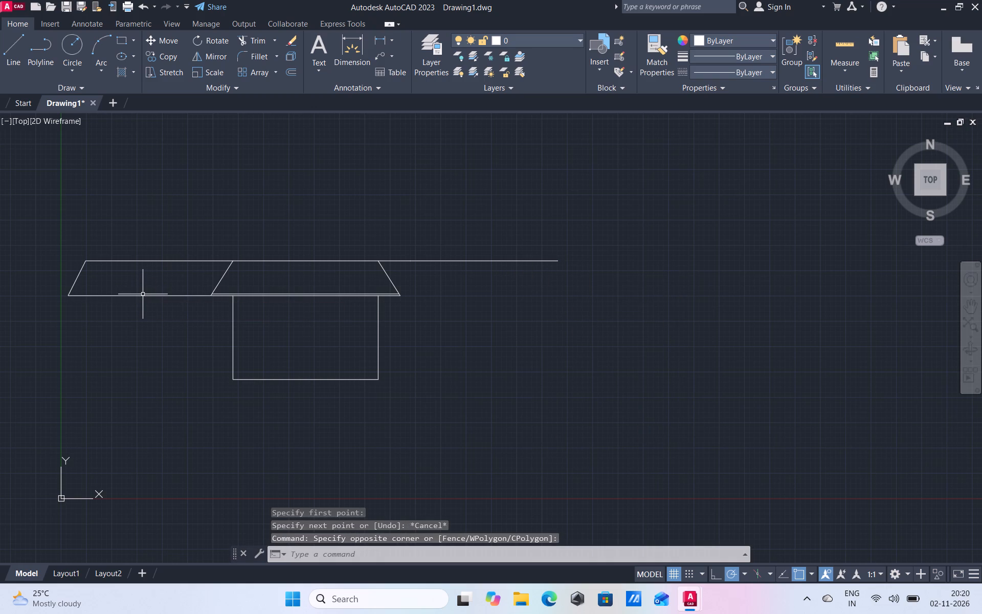
pyautogui.click(143, 296)
pyautogui.press('Delete')
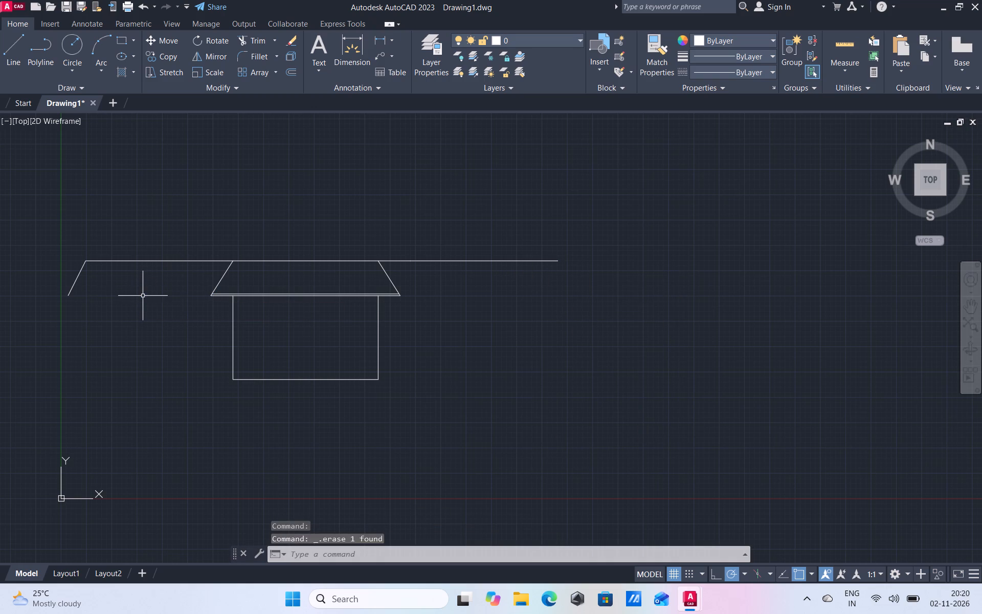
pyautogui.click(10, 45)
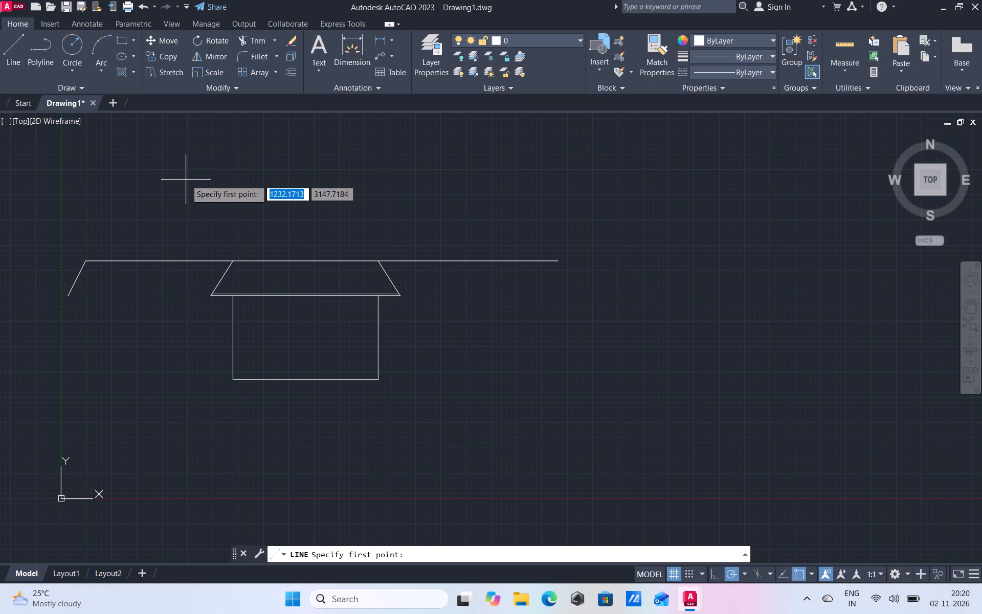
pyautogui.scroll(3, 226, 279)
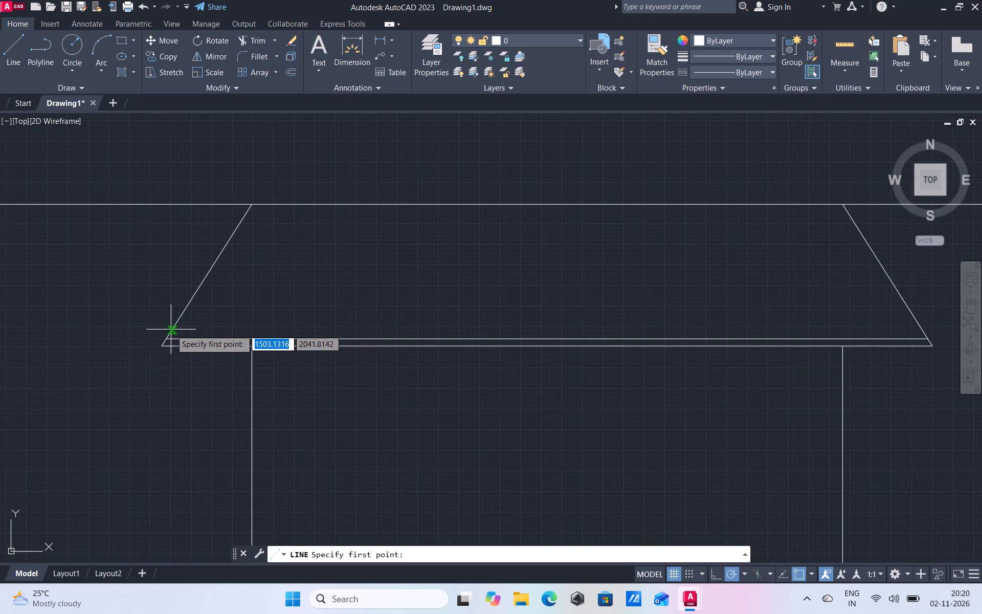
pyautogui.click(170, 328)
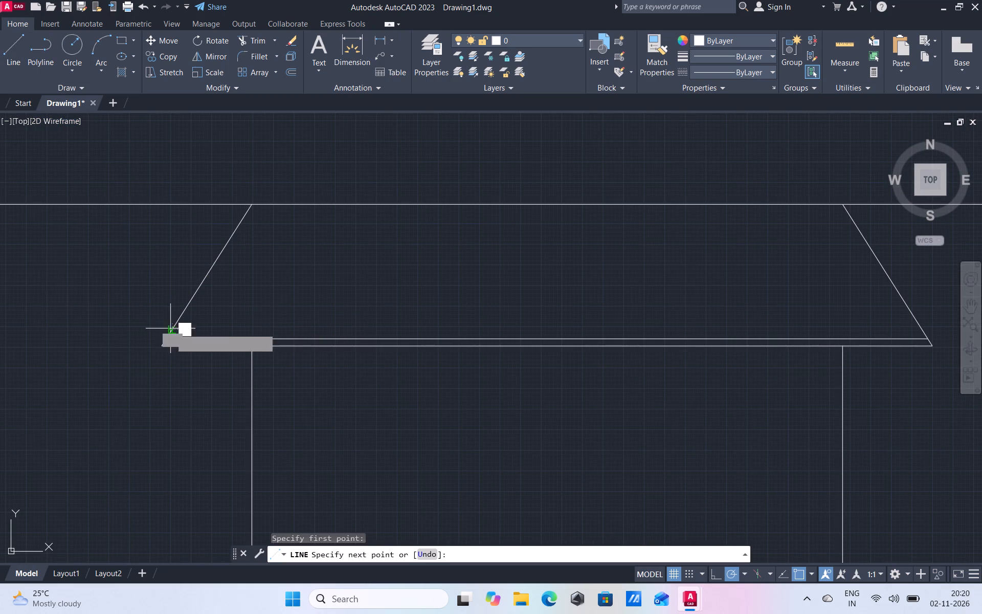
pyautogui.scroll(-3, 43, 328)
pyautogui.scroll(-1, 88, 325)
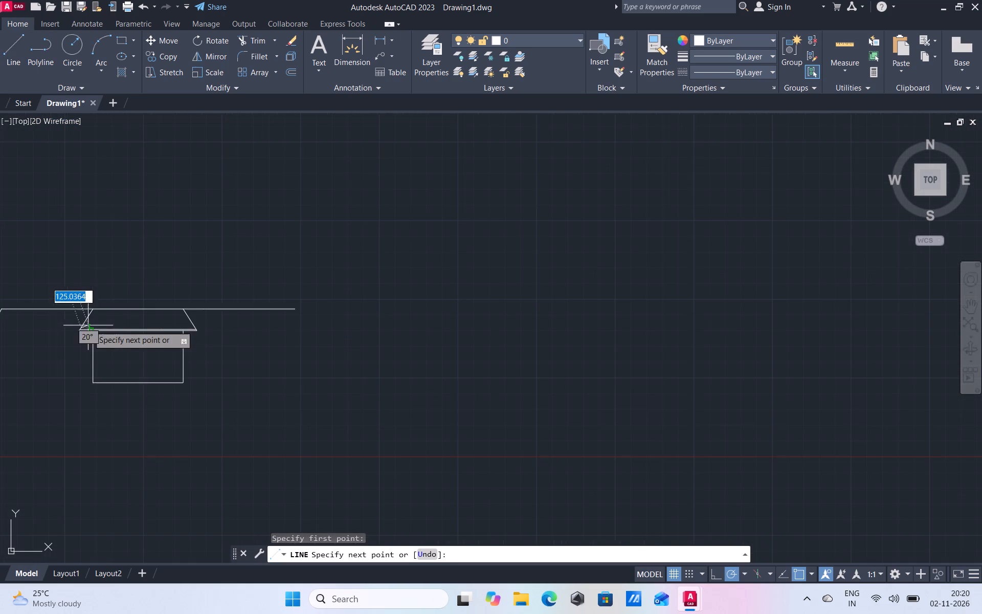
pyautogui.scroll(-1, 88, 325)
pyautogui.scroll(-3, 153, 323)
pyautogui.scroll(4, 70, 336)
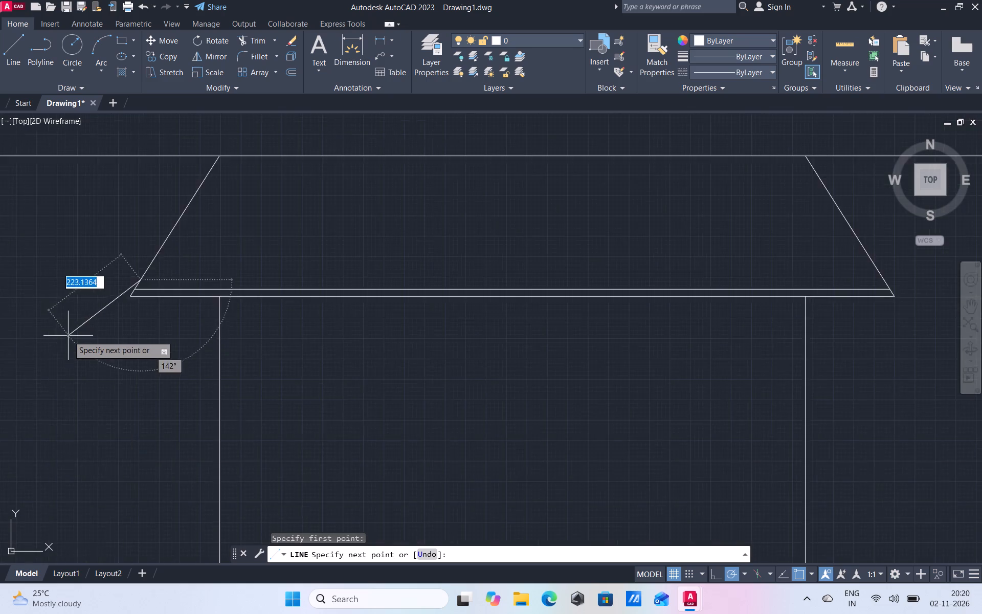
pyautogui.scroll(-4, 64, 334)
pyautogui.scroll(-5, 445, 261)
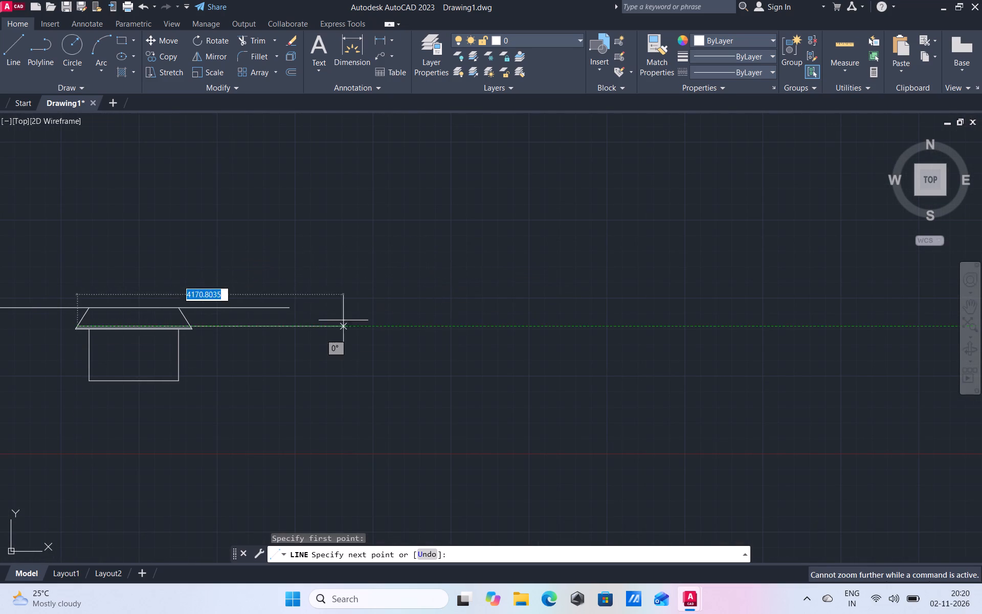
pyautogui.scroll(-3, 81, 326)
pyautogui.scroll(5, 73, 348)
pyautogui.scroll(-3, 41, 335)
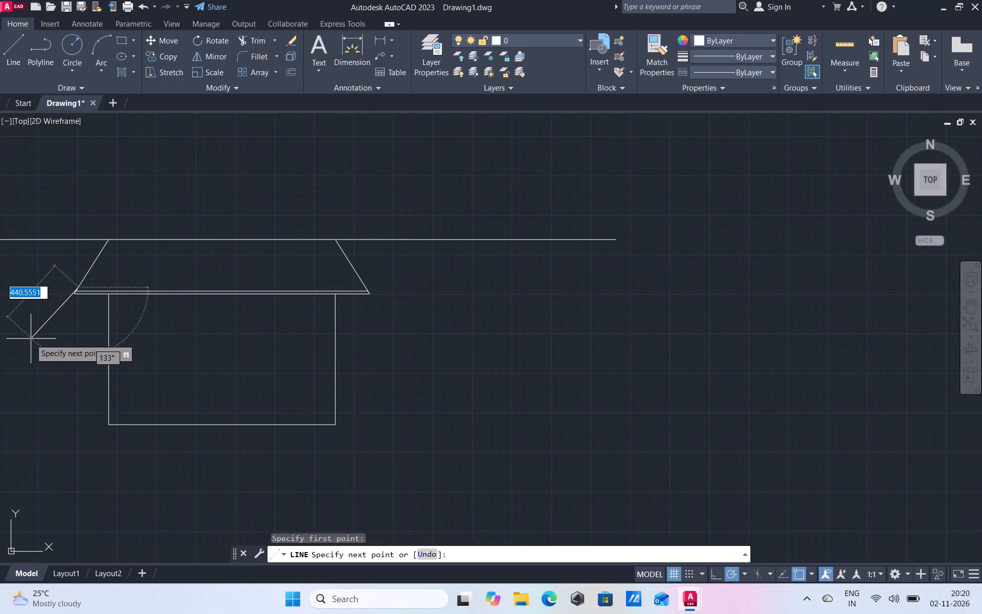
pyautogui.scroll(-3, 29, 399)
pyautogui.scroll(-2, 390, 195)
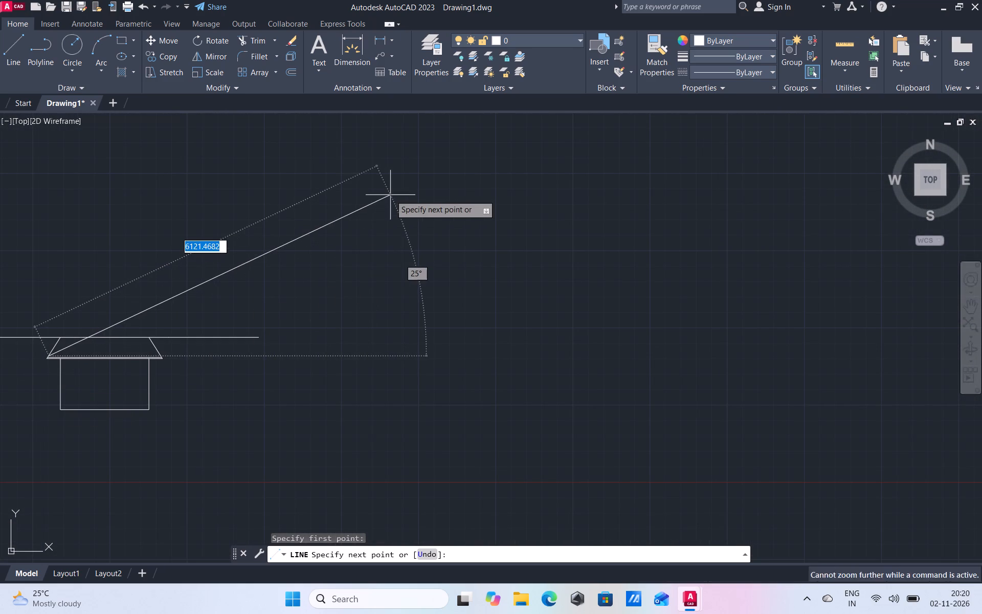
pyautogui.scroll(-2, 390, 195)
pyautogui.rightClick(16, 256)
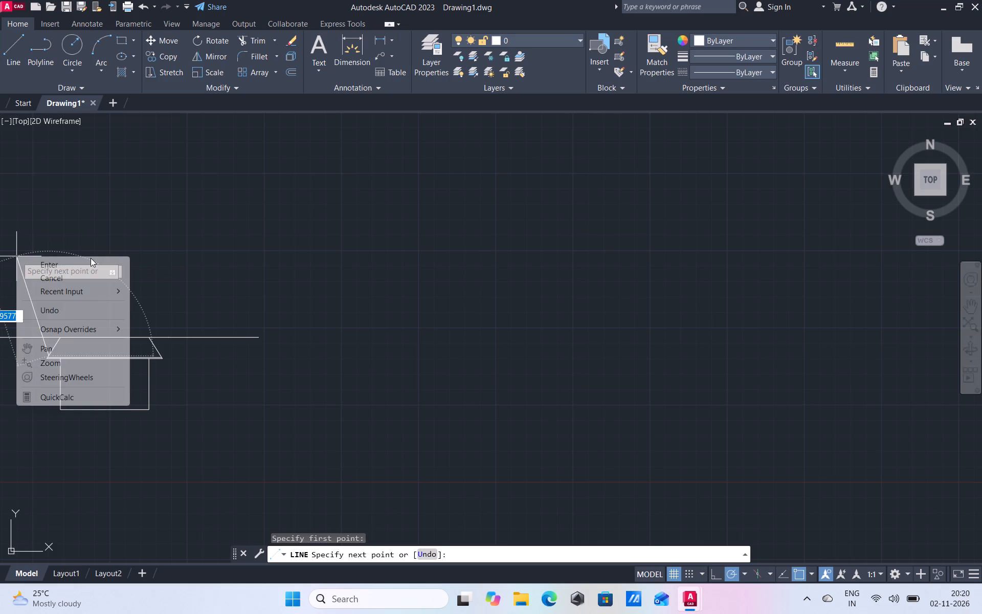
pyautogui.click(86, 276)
# Draw a horizontal bottom line for the left wing from the roof's left slope, slightly above its lower corner, to the wing's slanted end.
pyautogui.scroll(-5, 339, 232)
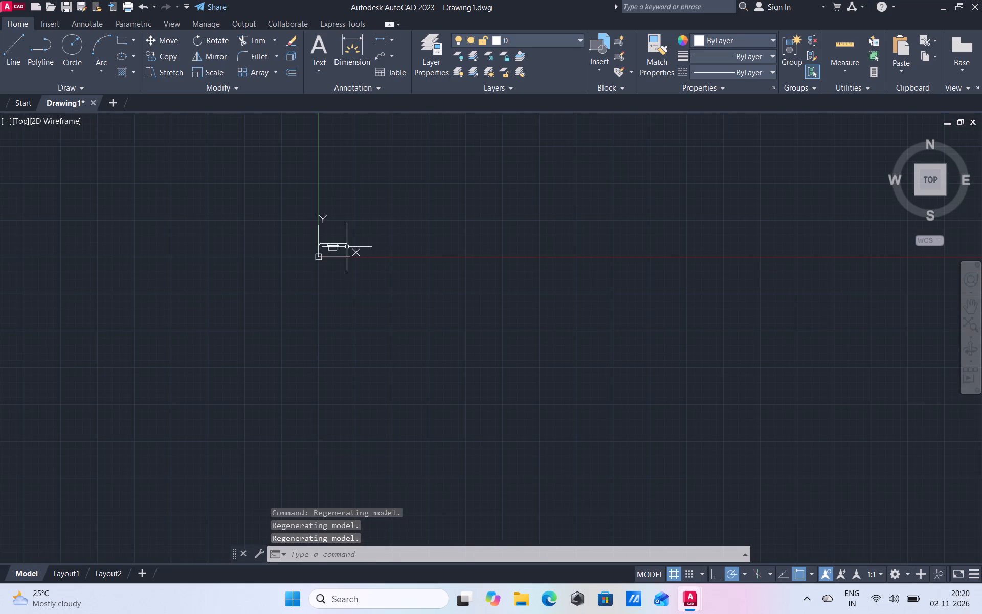
pyautogui.scroll(7, 330, 247)
pyautogui.scroll(-1, 327, 250)
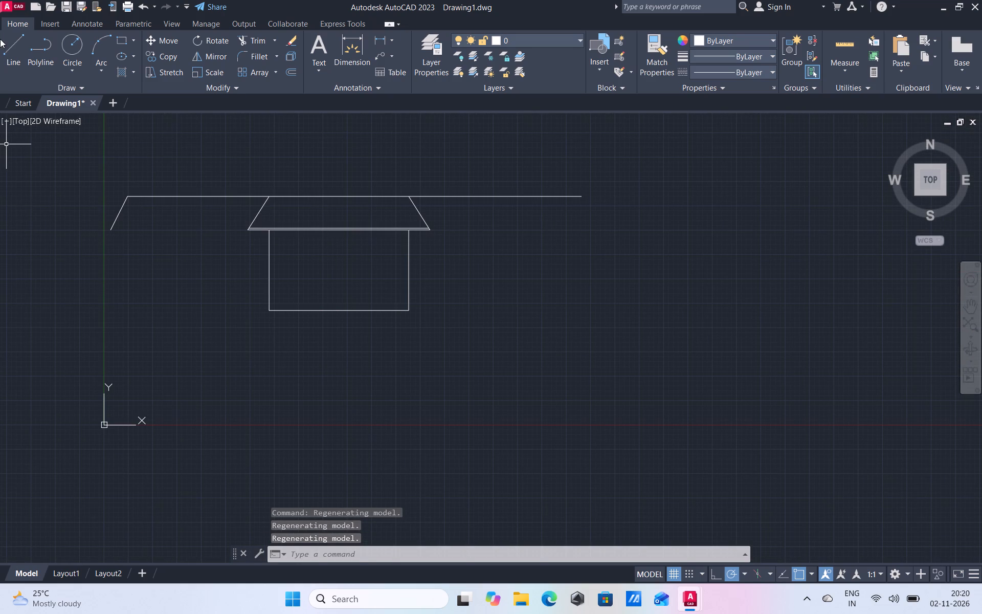
pyautogui.click(15, 43)
pyautogui.scroll(3, 202, 190)
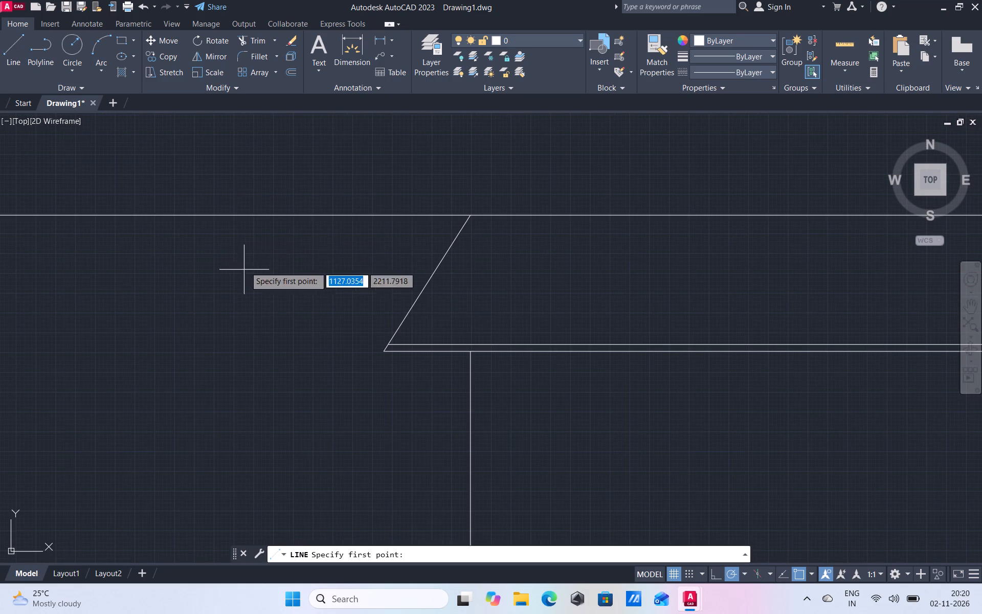
pyautogui.click(394, 331)
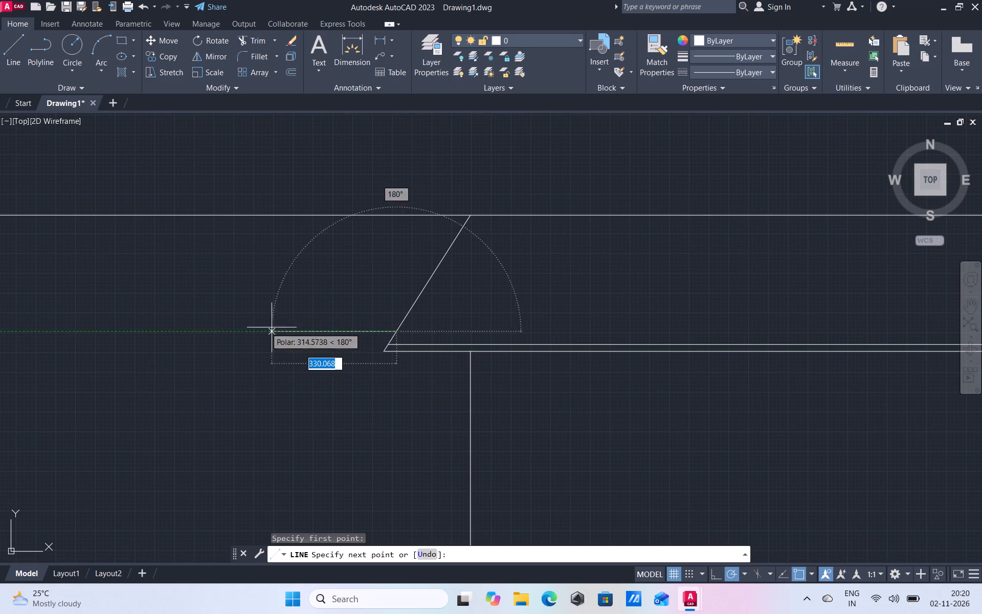
pyautogui.scroll(-4, 100, 333)
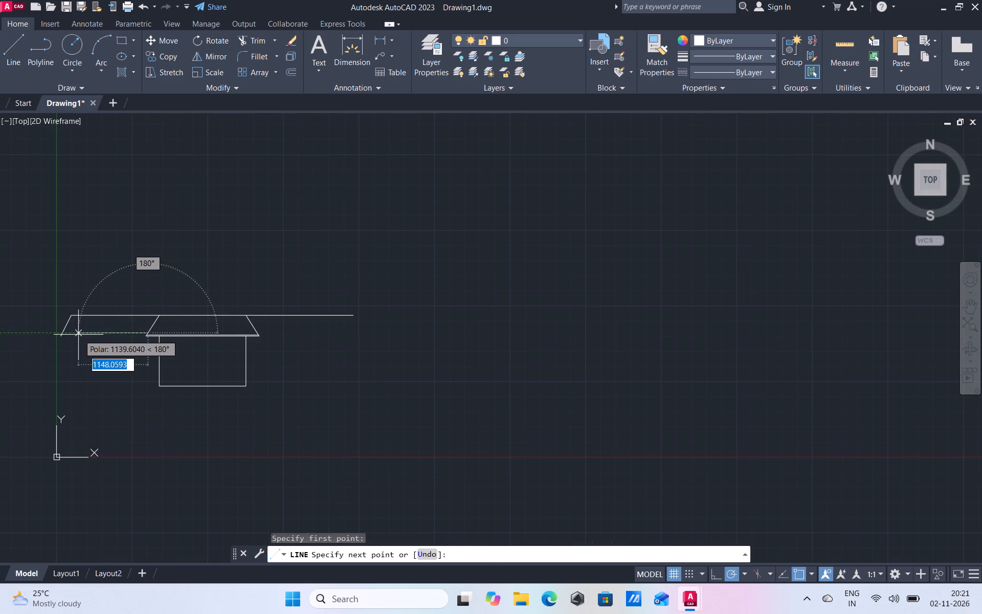
pyautogui.click(66, 333)
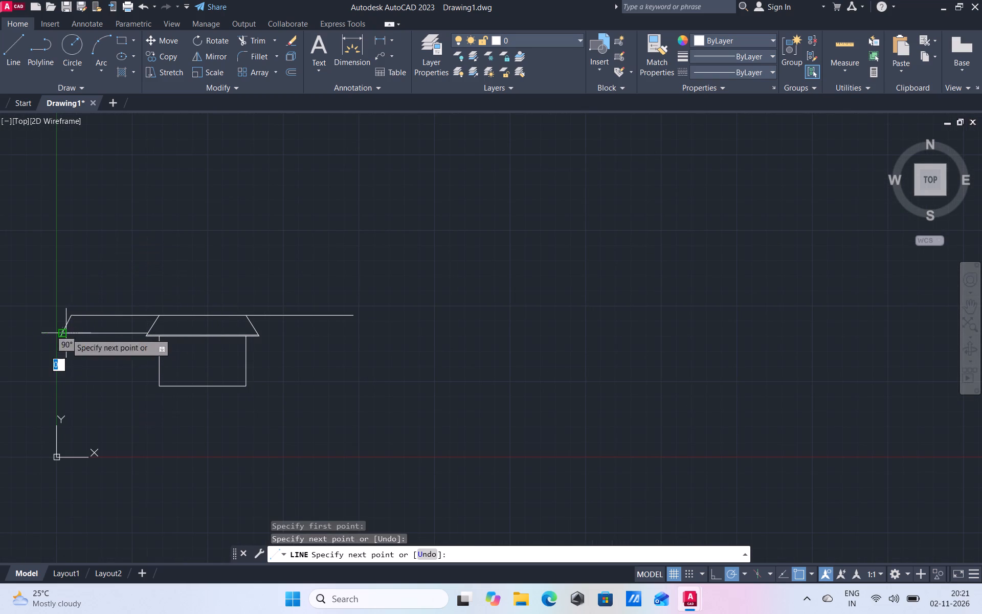
pyautogui.rightClick(86, 357)
pyautogui.click(116, 380)
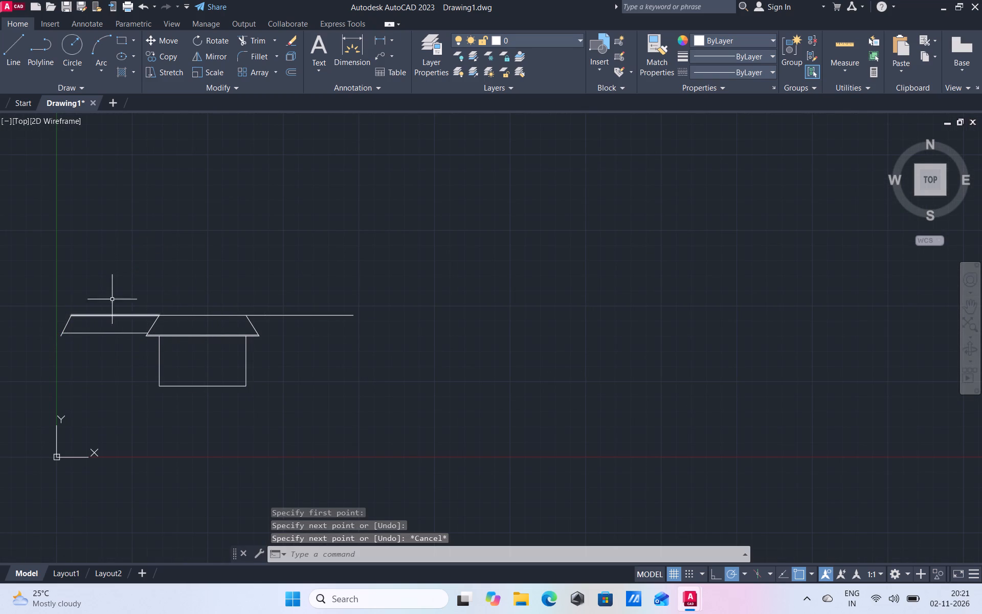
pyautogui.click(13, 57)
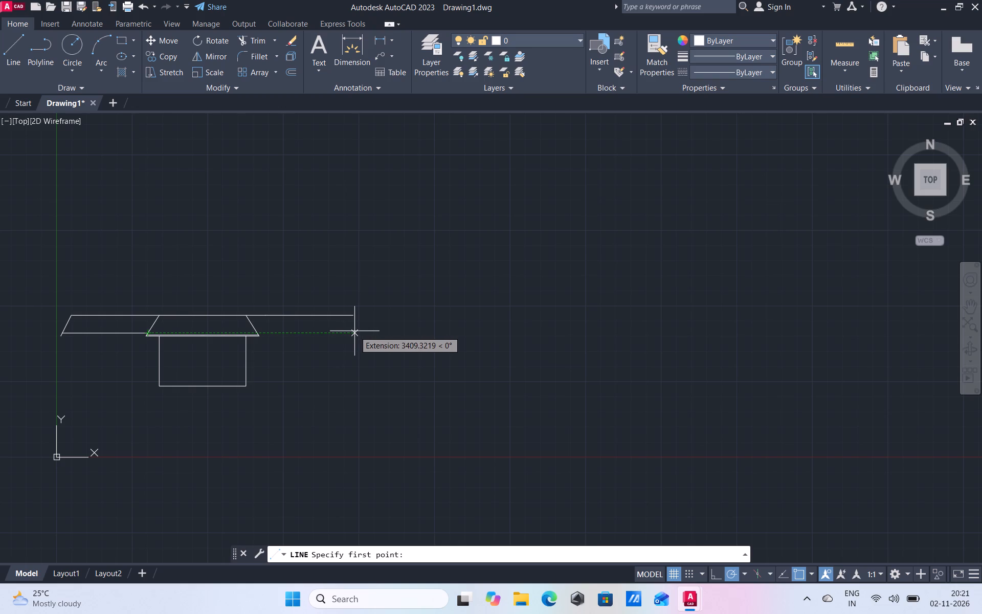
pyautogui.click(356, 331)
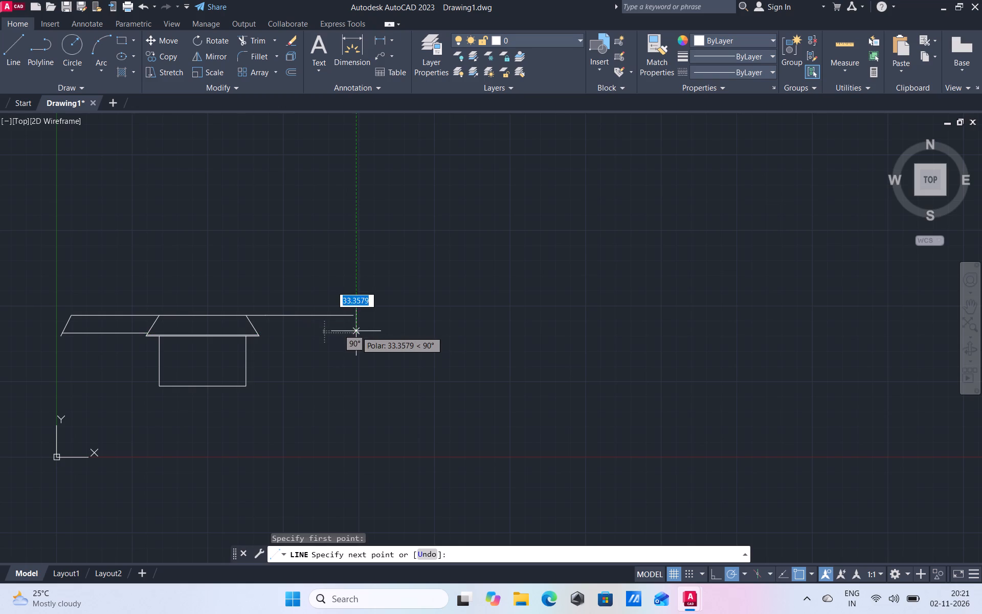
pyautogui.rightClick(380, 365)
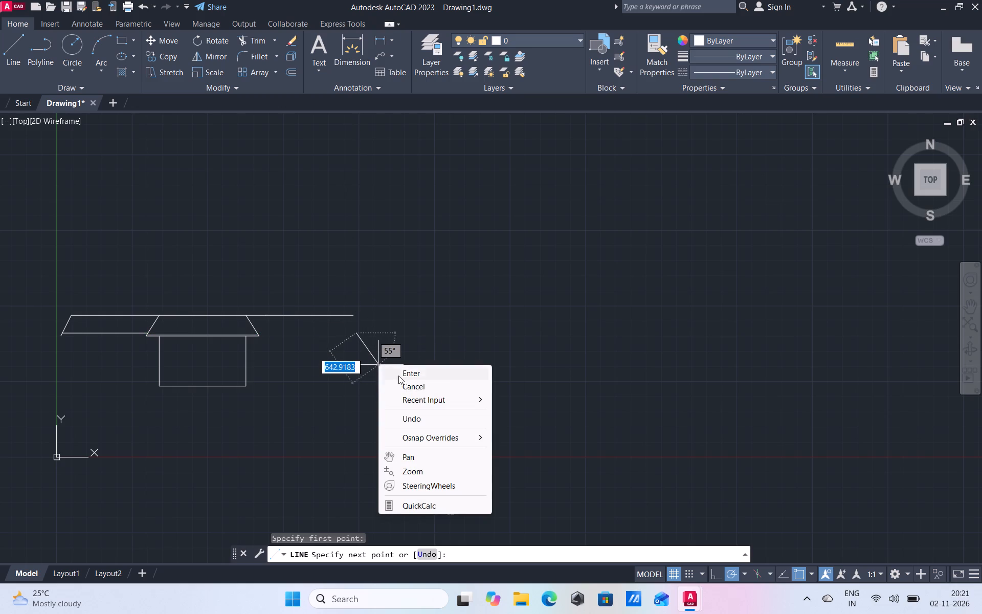
# Draw a horizontal line about 3490 units long from the left wing line's inner end across the roof, past the right end of the top line.
pyautogui.click(7, 48)
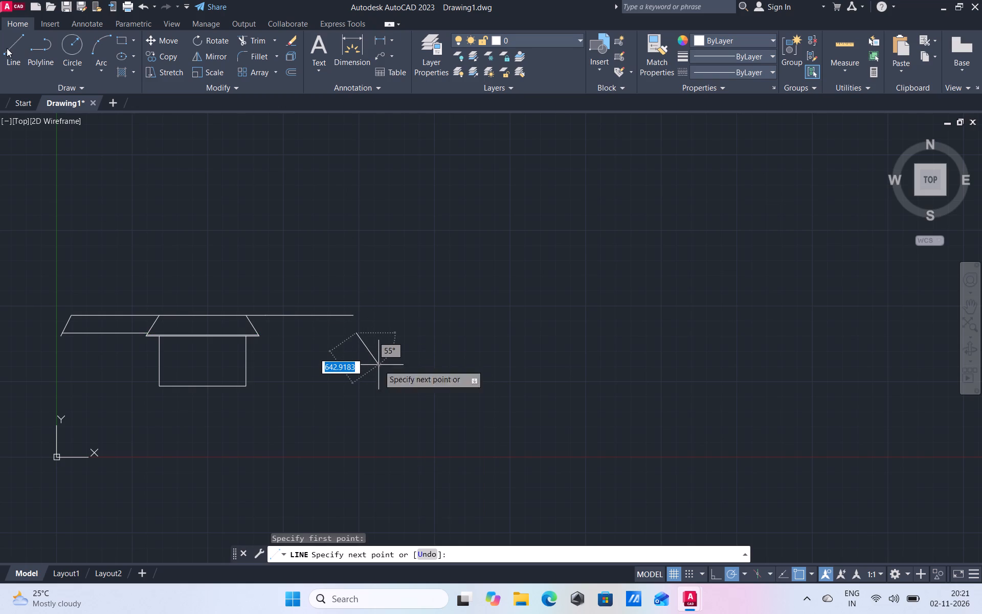
pyautogui.click(146, 331)
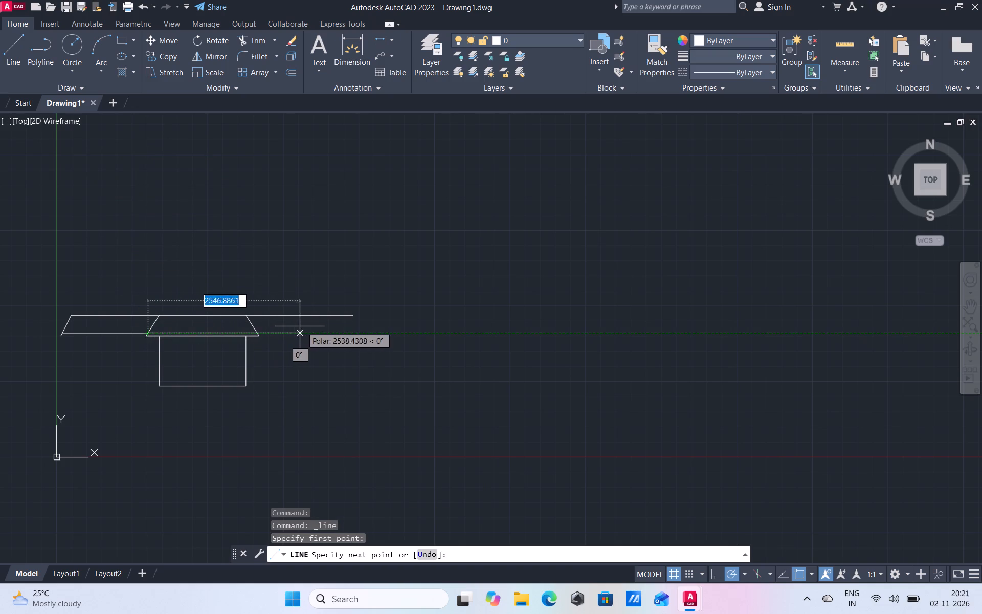
pyautogui.click(359, 330)
pyautogui.rightClick(330, 377)
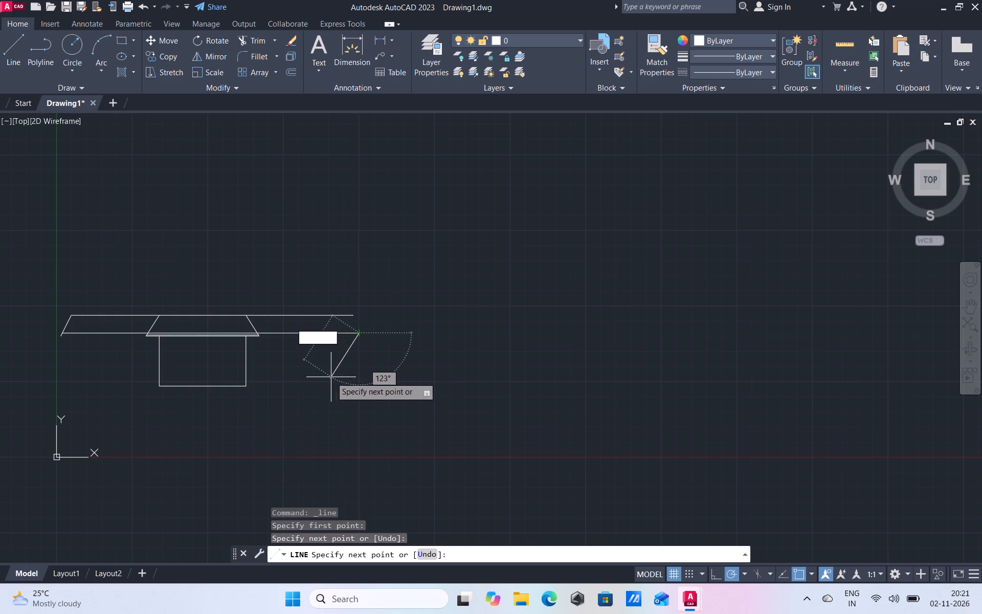
pyautogui.moveTo(373, 393); pyautogui.dragTo(372, 389)
# Trim the part of the new horizontal line that lies between the roof's two slanted edges.
pyautogui.scroll(3, 220, 258)
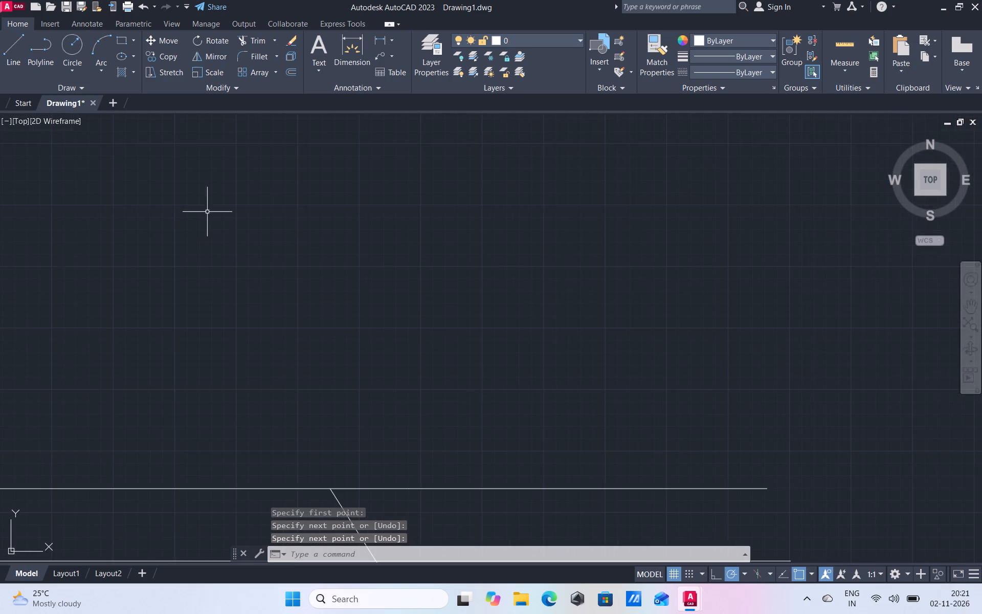
pyautogui.scroll(-4, 207, 210)
pyautogui.scroll(4, 191, 282)
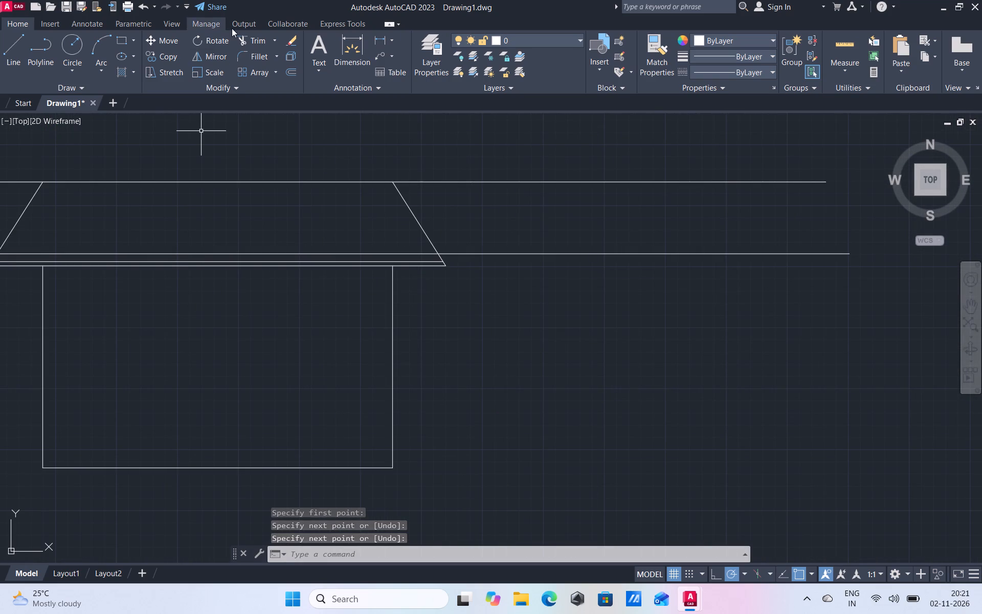
pyautogui.click(249, 41)
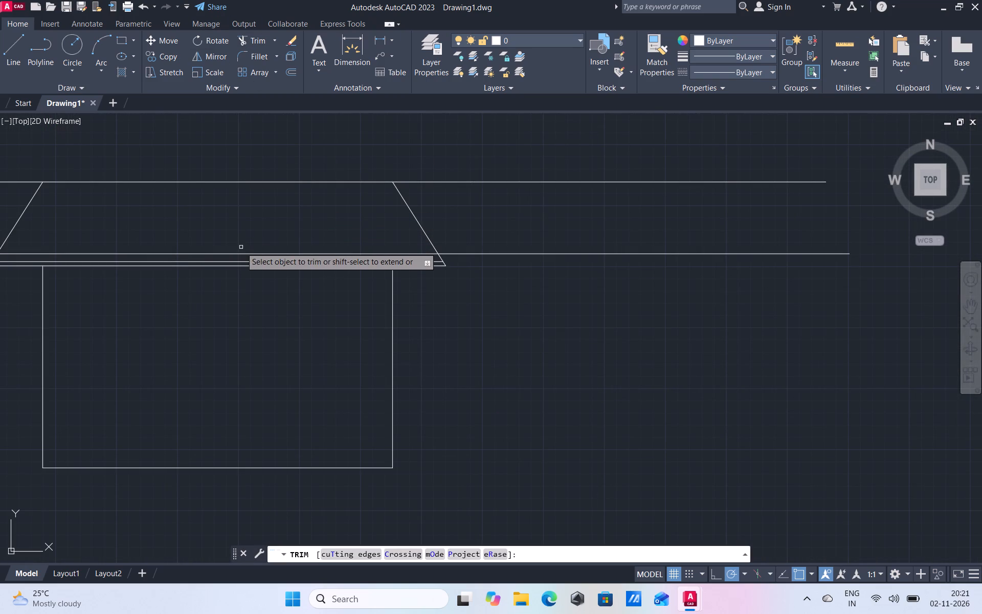
pyautogui.click(242, 254)
pyautogui.scroll(-1, 204, 222)
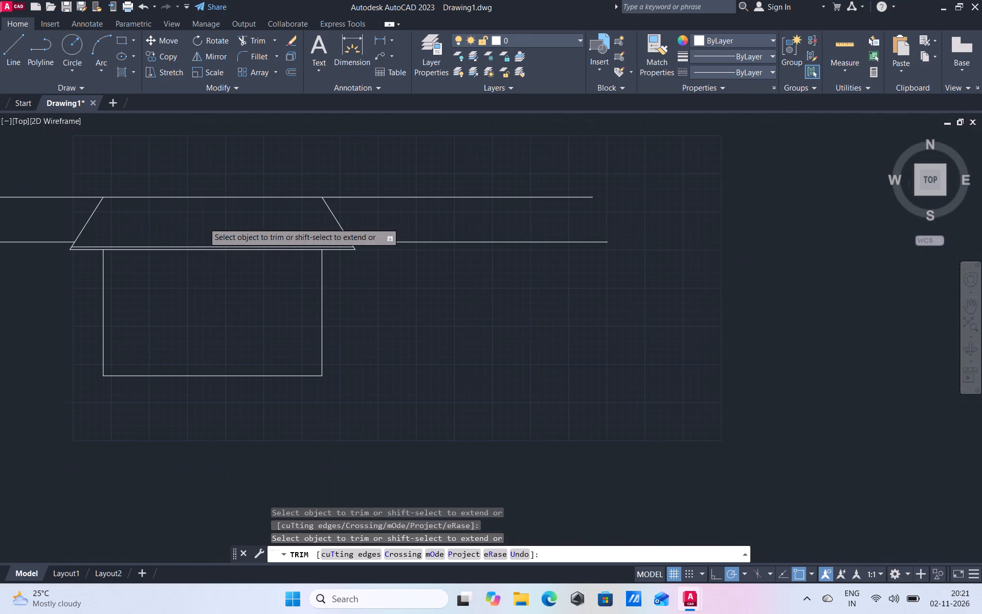
pyautogui.rightClick(182, 212)
pyautogui.click(225, 231)
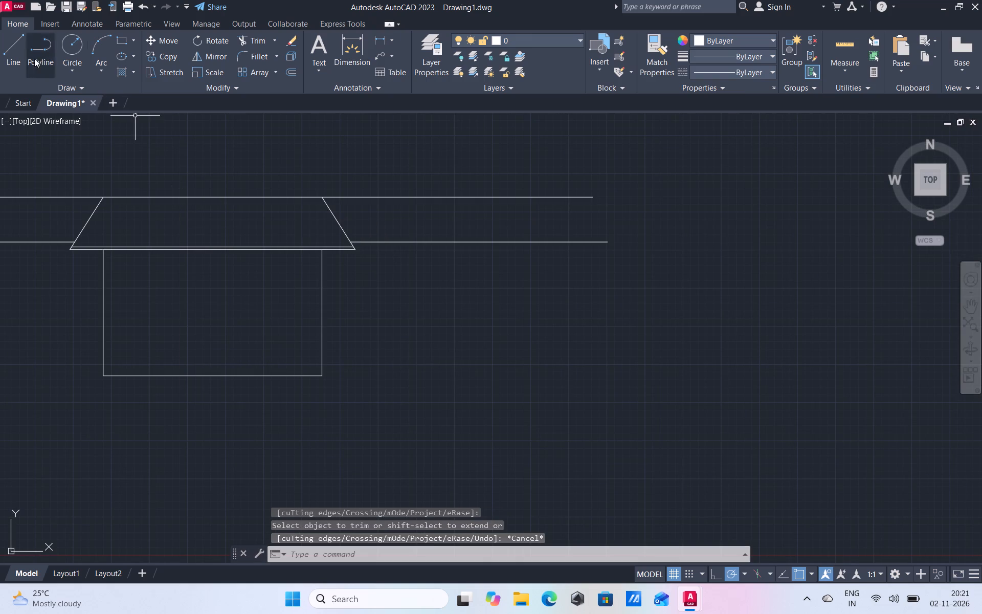
# Draw the right wing's slanted end from the right end of the top line to the right end of the bottom line.
pyautogui.click(17, 42)
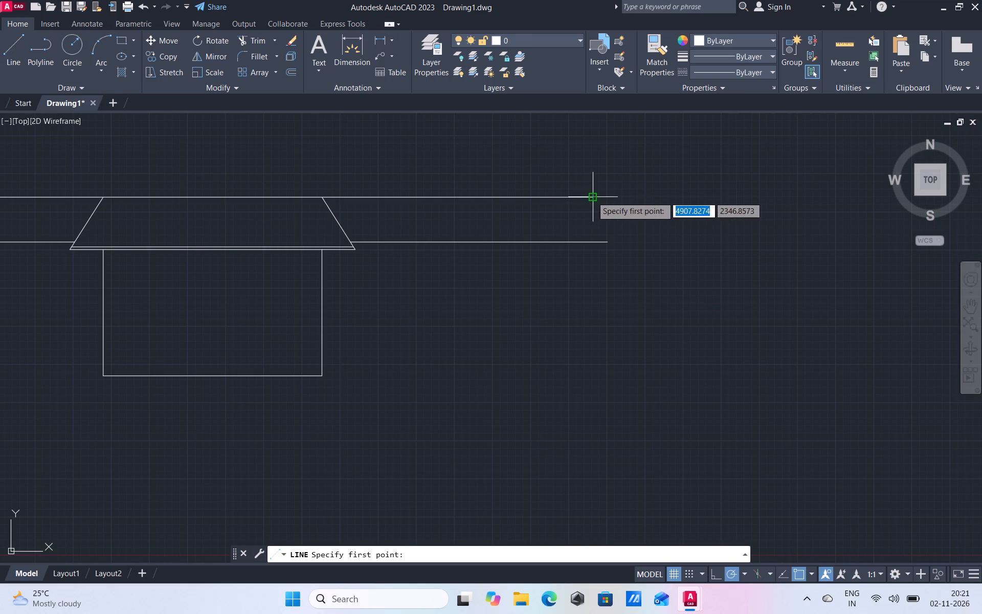
pyautogui.moveTo(592, 196); pyautogui.dragTo(593, 201)
pyautogui.click(608, 247)
pyautogui.rightClick(589, 292)
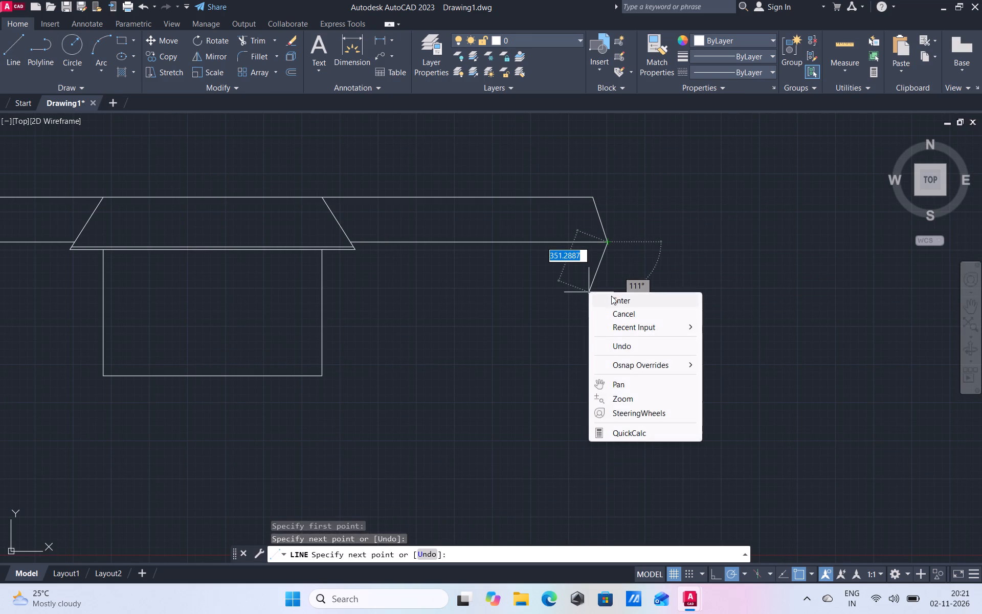
pyautogui.click(624, 310)
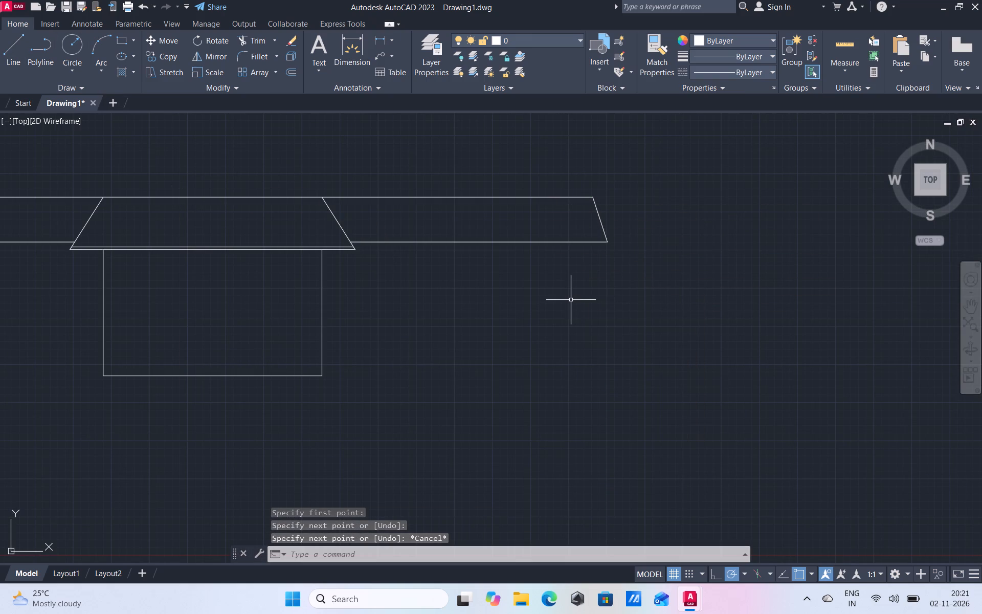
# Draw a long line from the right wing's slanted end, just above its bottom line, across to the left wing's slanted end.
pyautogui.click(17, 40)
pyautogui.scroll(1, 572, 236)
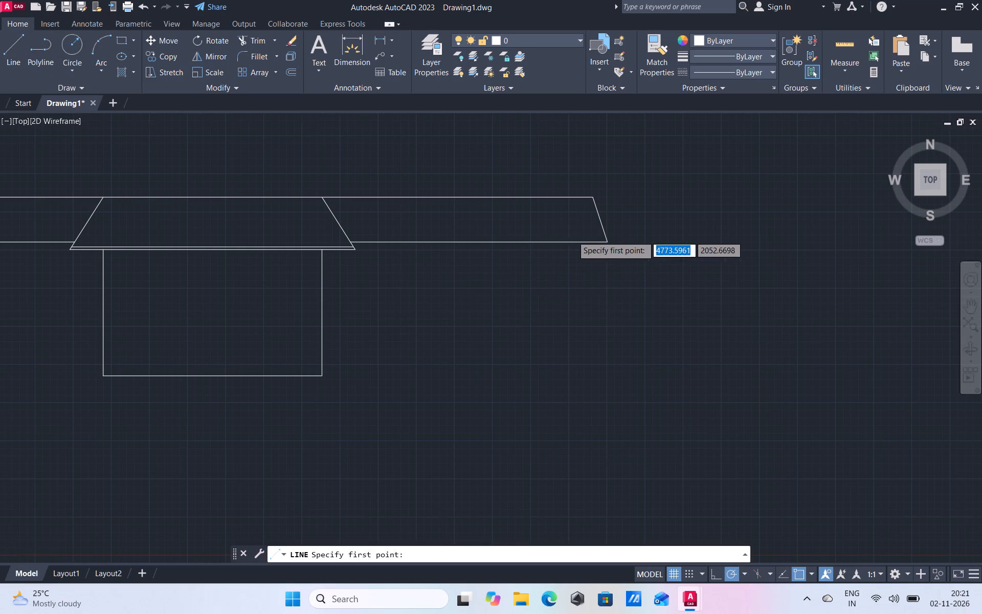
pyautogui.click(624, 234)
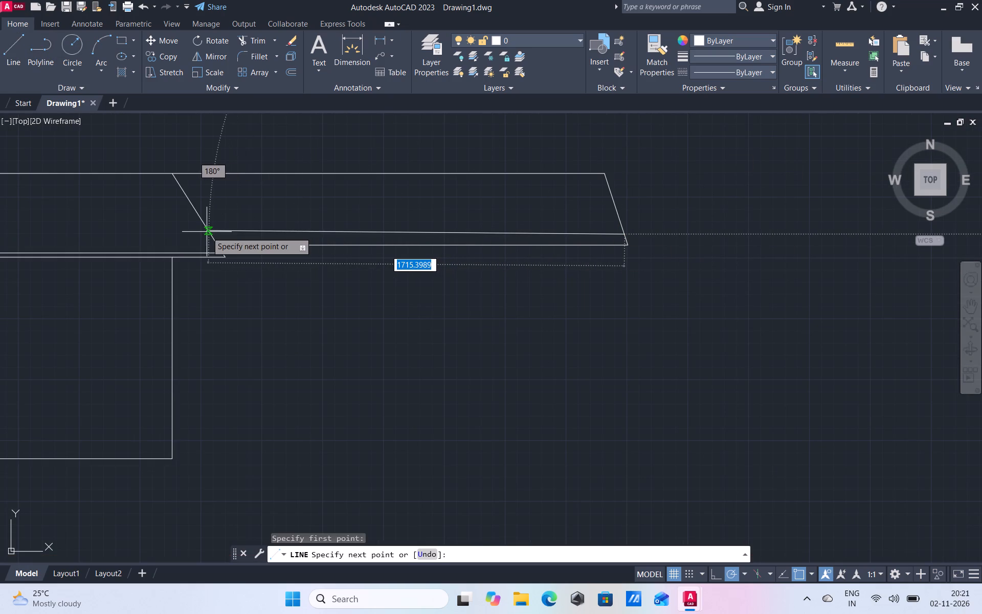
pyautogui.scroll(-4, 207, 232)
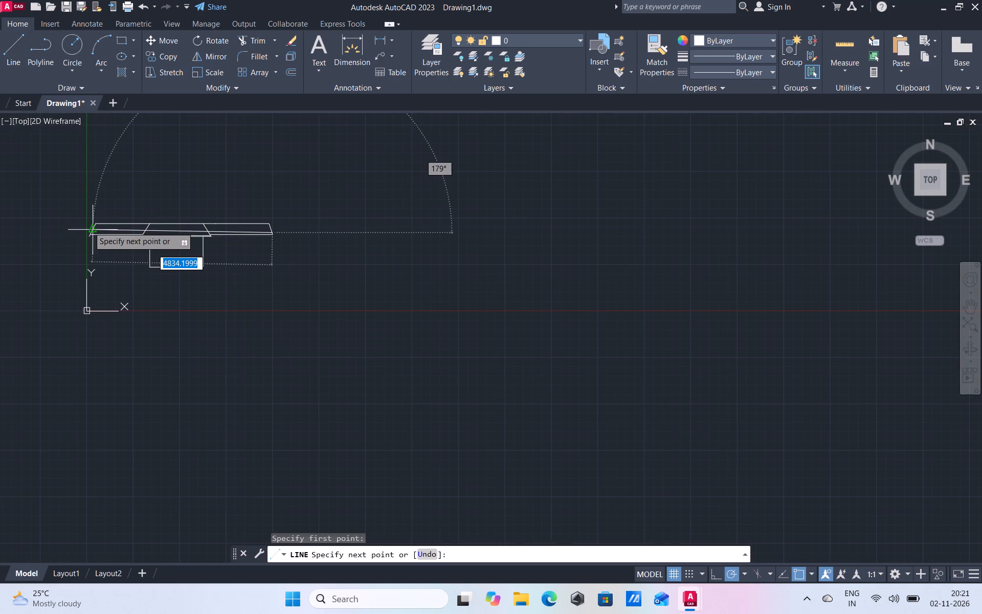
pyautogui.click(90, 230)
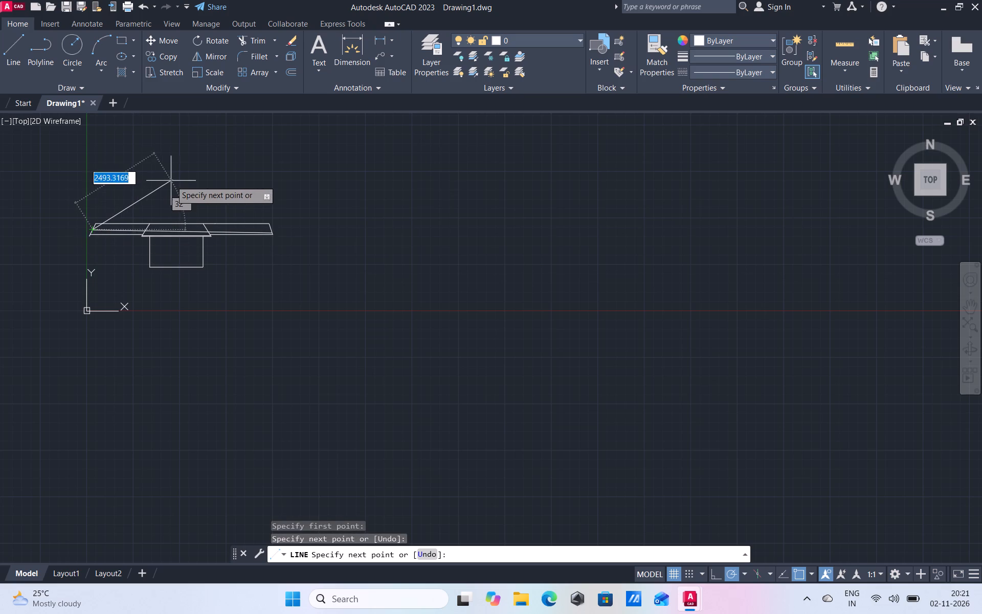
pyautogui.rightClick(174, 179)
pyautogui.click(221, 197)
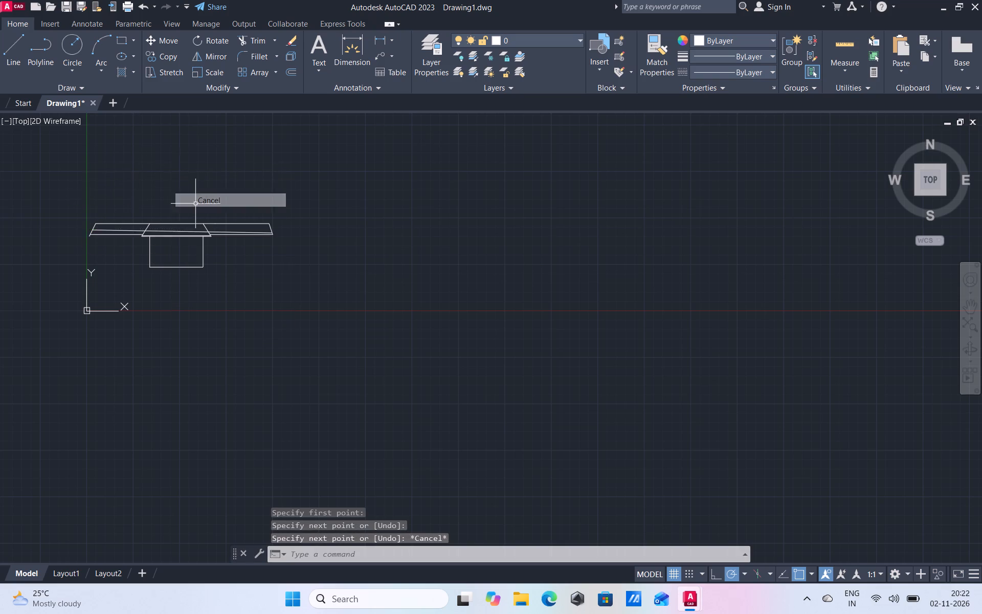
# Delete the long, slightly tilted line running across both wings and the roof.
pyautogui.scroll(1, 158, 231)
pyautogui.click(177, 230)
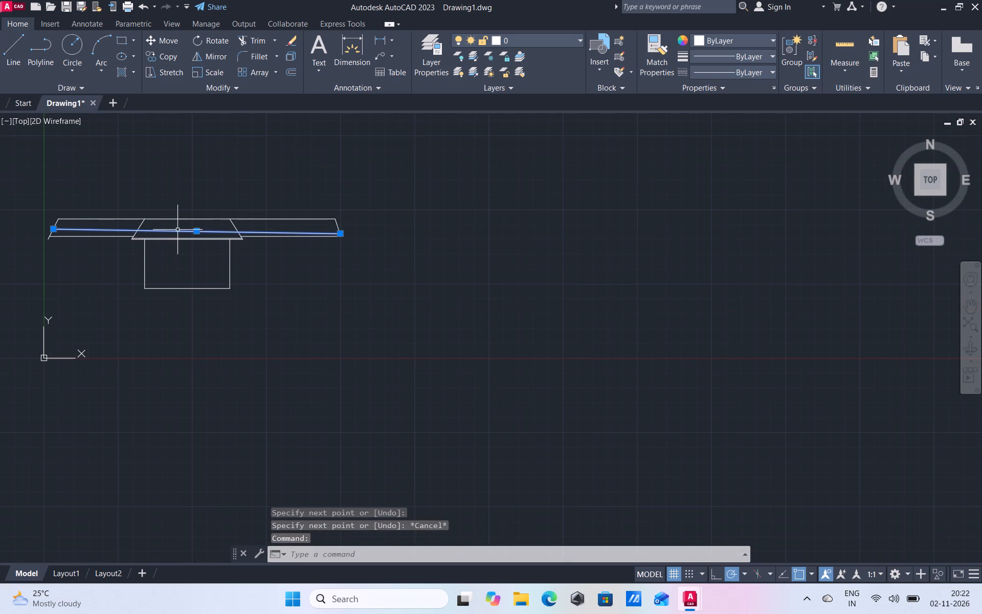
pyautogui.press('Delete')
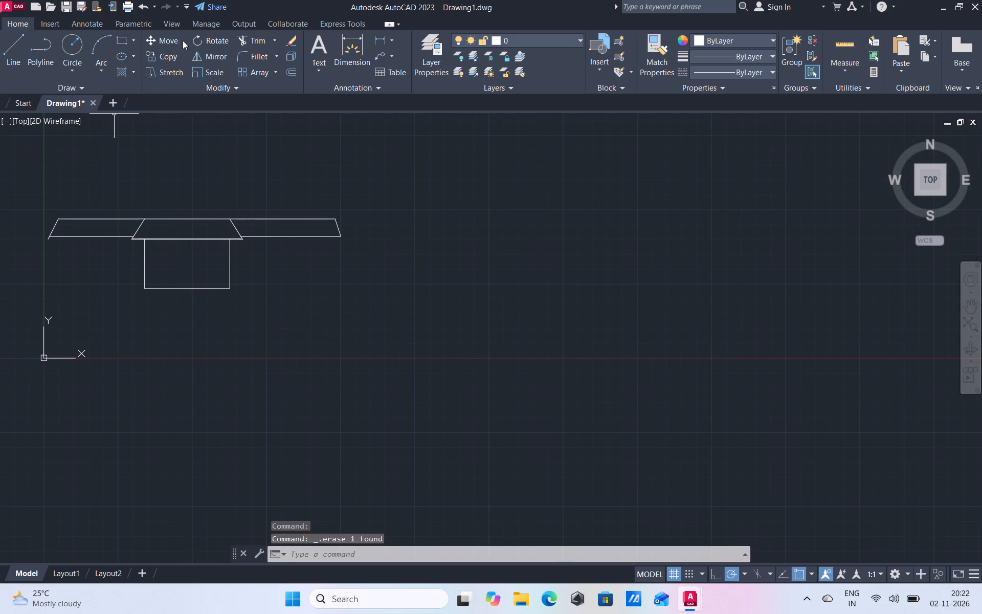
# Draw a horizontal line just above the wings' bottom lines, from the left wing's slanted end via the roof's left slope to the right wing's slanted end.
pyautogui.click(16, 49)
pyautogui.scroll(2, 40, 214)
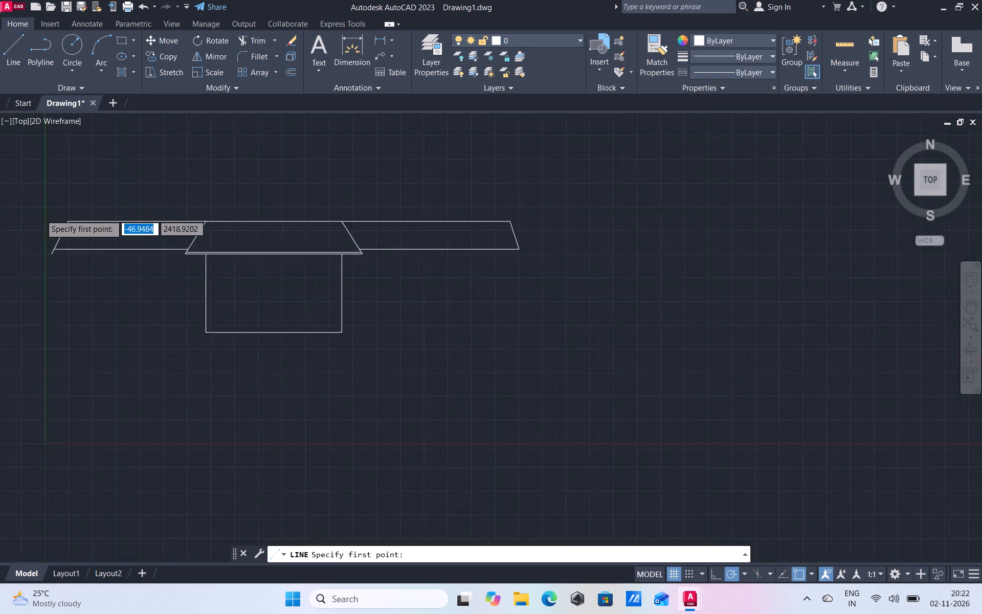
pyautogui.scroll(2, 40, 214)
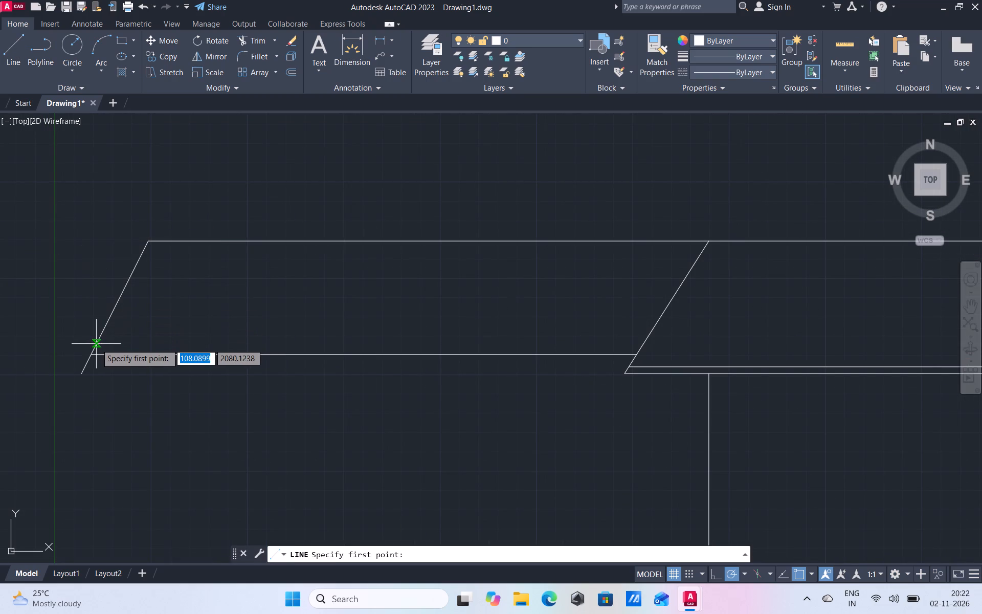
pyautogui.click(96, 345)
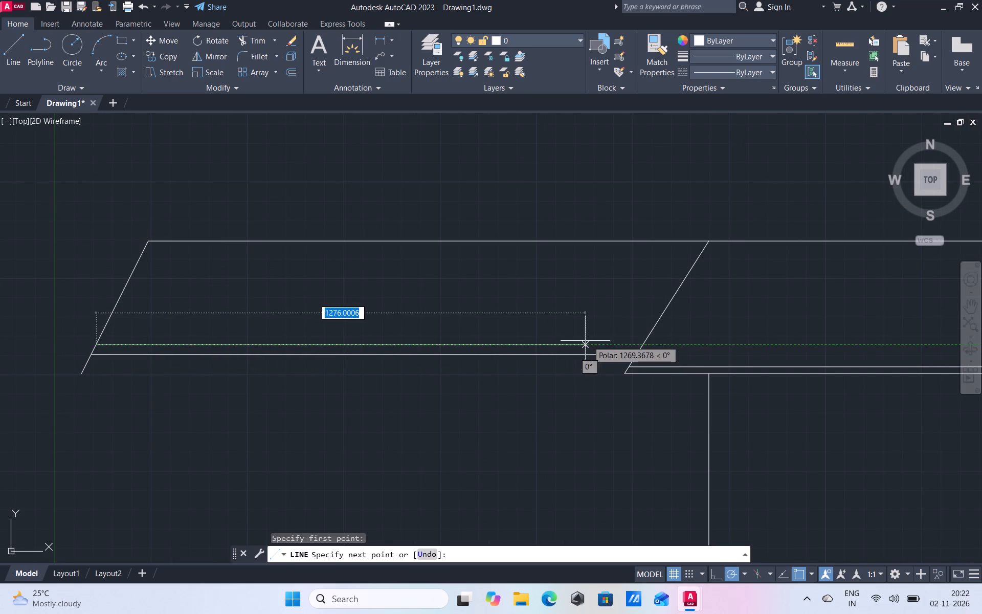
pyautogui.click(645, 345)
pyautogui.scroll(-6, 458, 345)
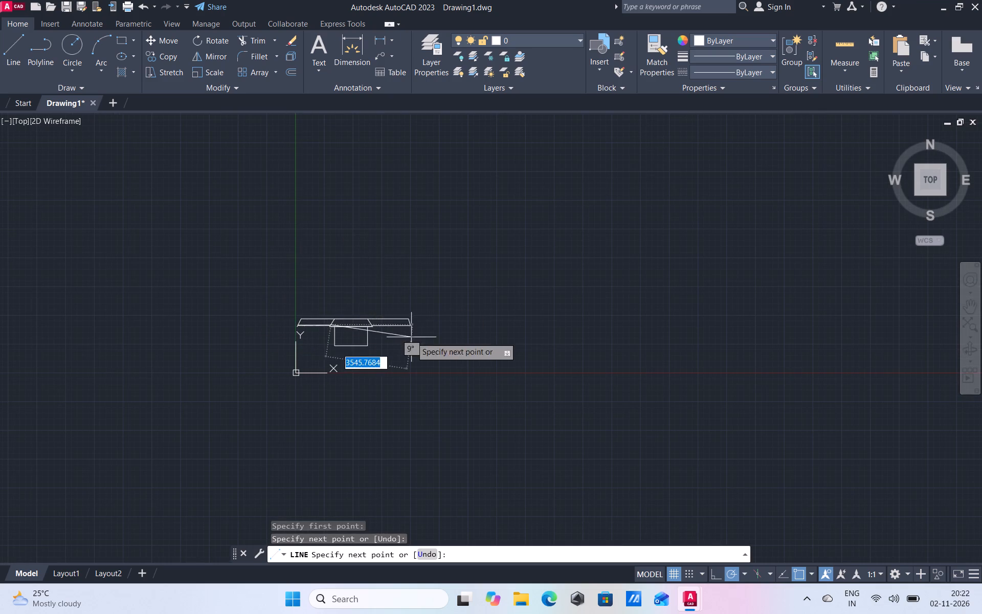
pyautogui.scroll(4, 369, 323)
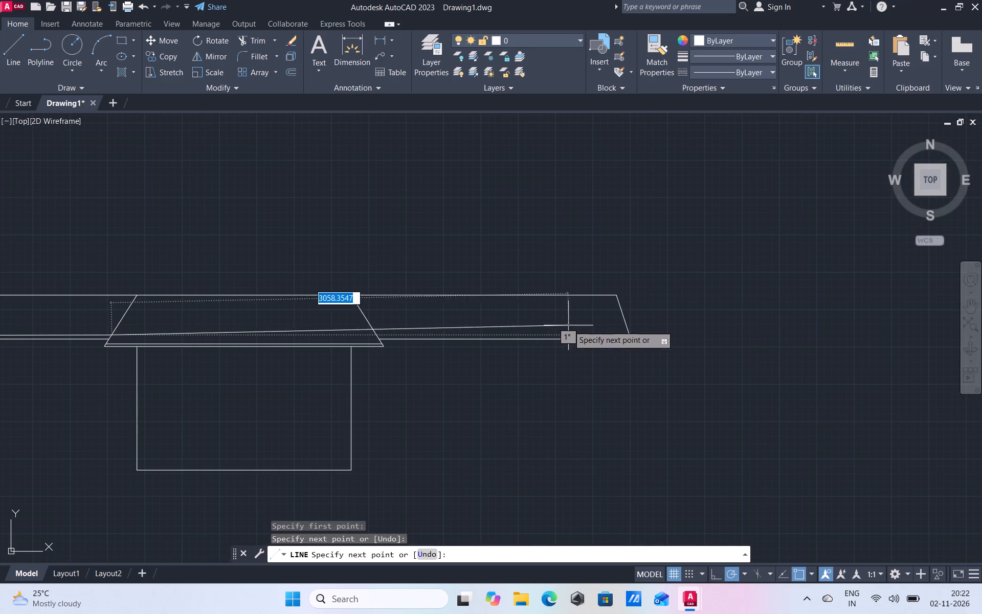
pyautogui.click(628, 334)
pyautogui.rightClick(690, 321)
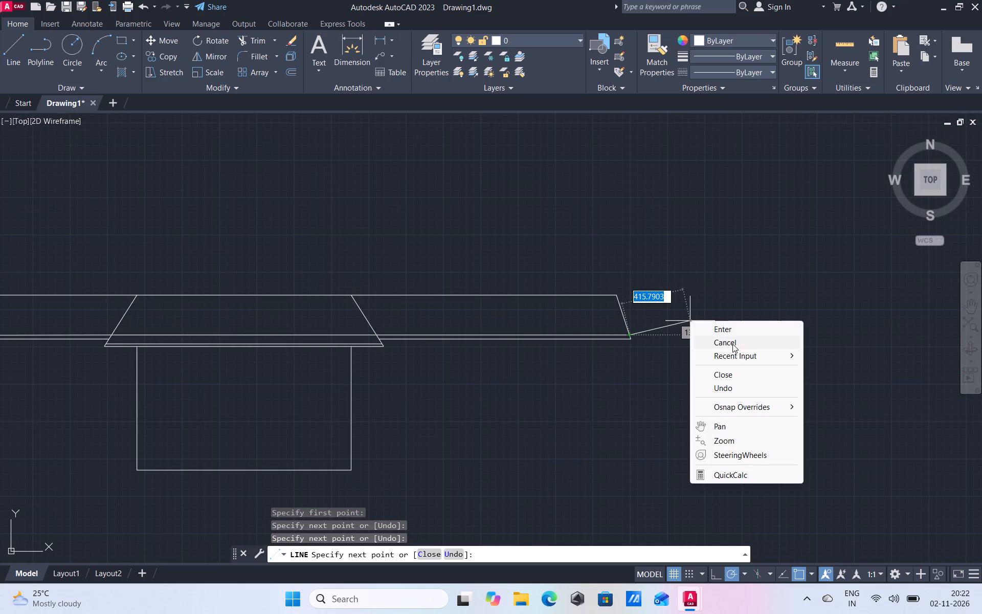
pyautogui.click(732, 344)
# Trim the part of the new horizontal line that lies between the roof's two slanted edges.
pyautogui.click(256, 39)
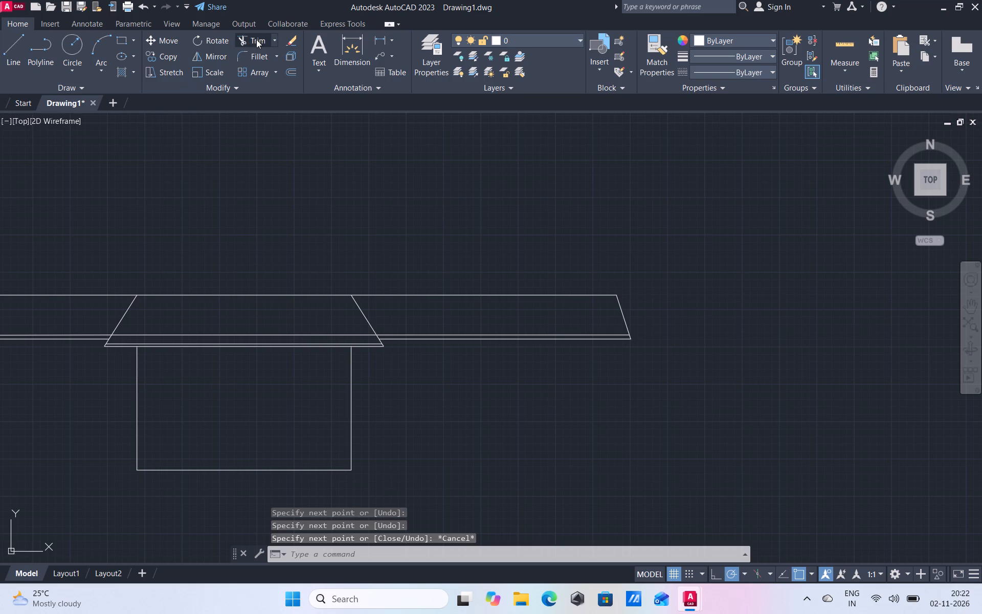
pyautogui.click(248, 335)
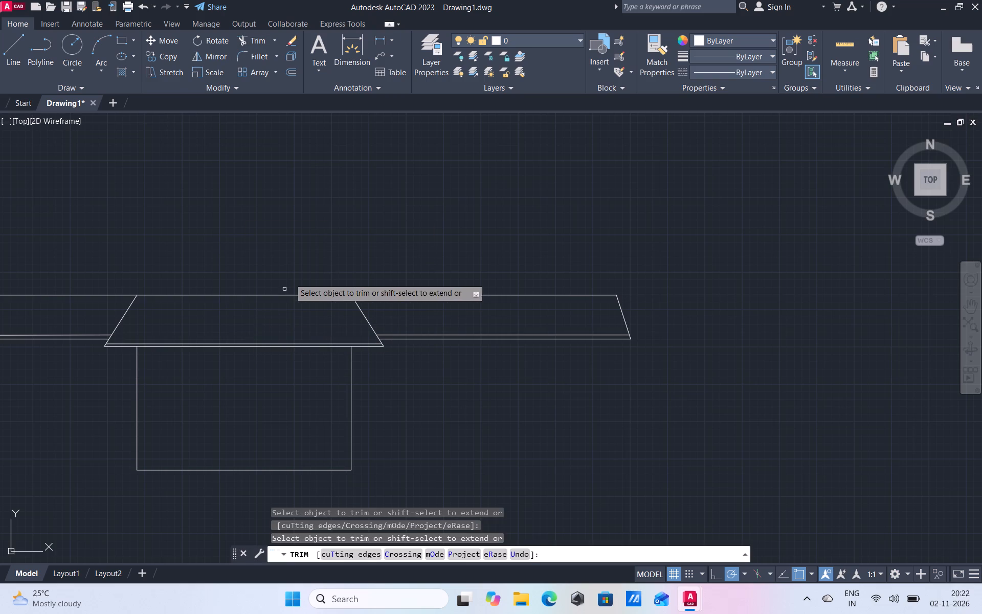
pyautogui.rightClick(295, 227)
pyautogui.click(315, 243)
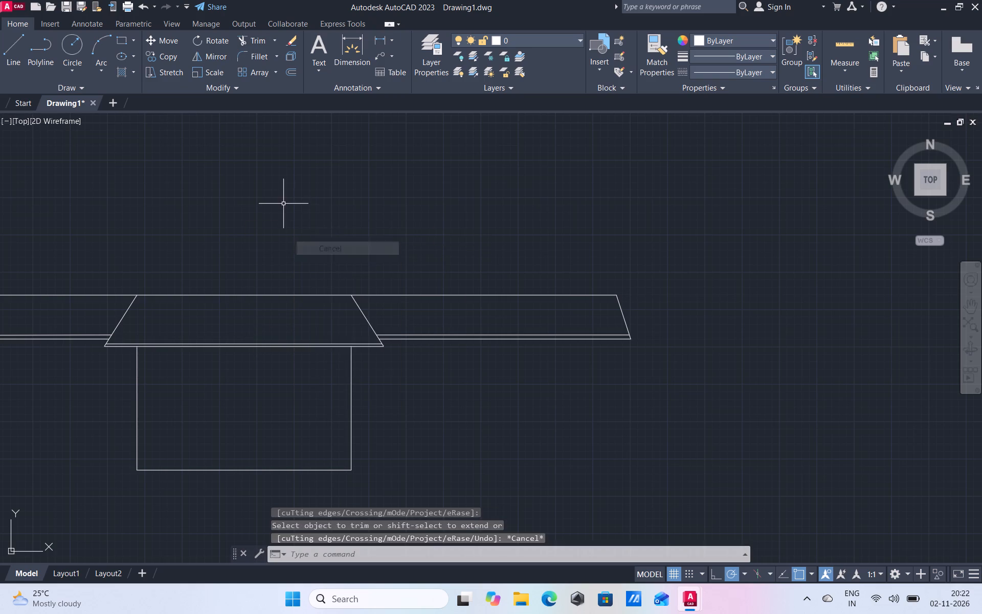
# Draw a three-sided box about 1410 units wide above the roof, starting and ending at the roof's two upper corners.
pyautogui.scroll(-2, 281, 202)
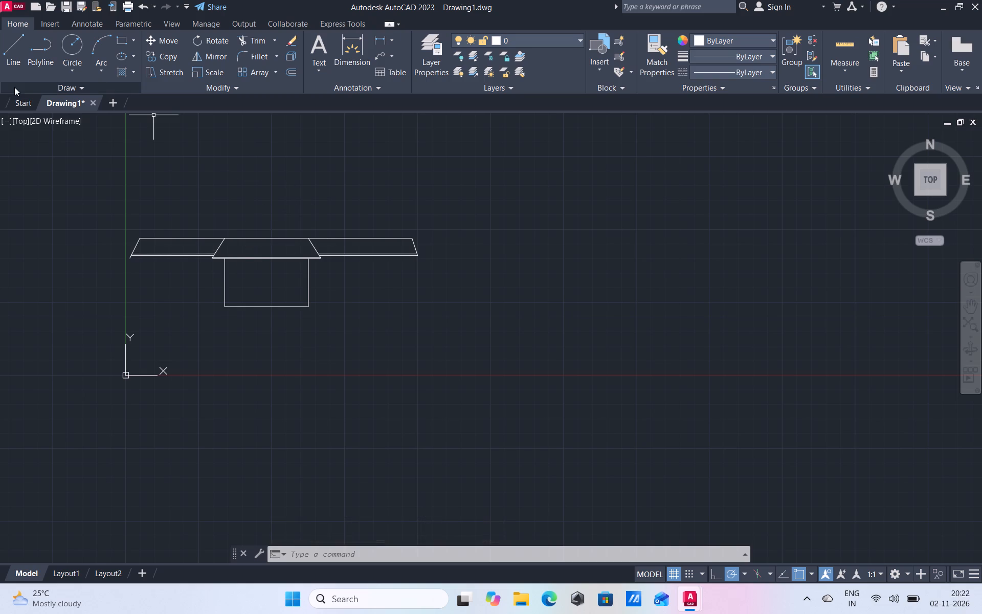
pyautogui.click(15, 58)
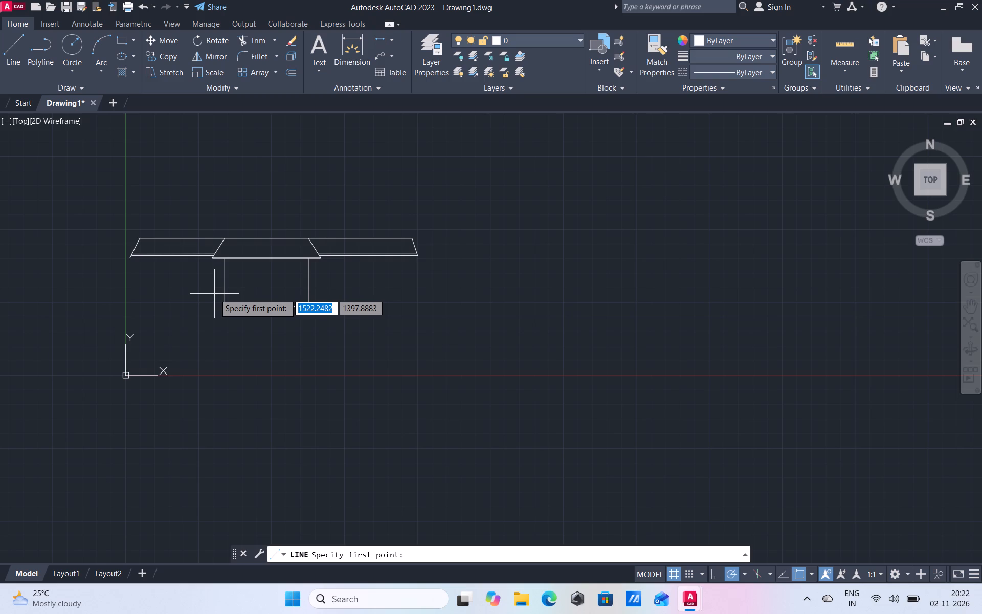
pyautogui.click(226, 238)
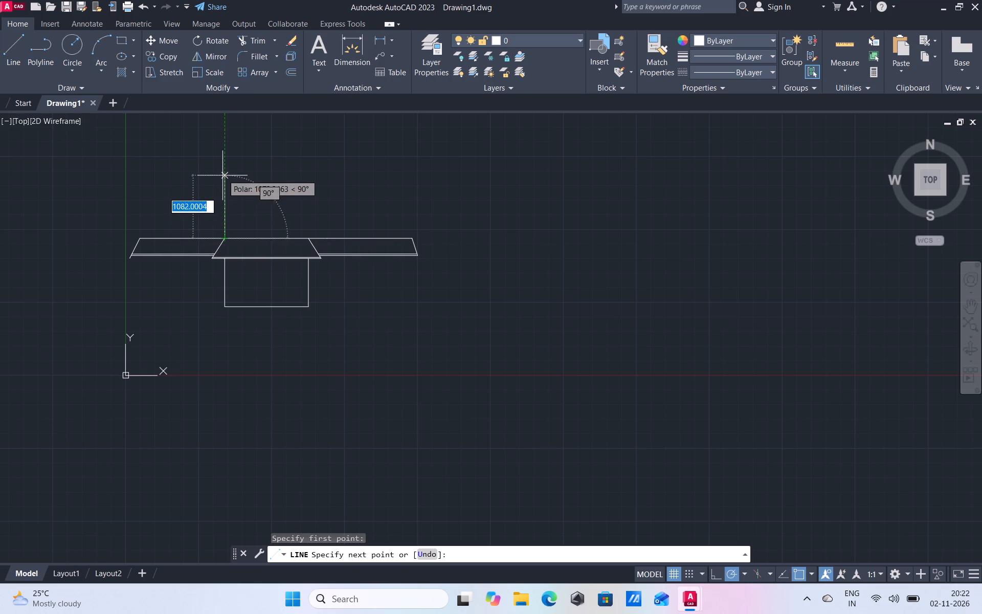
pyautogui.click(222, 167)
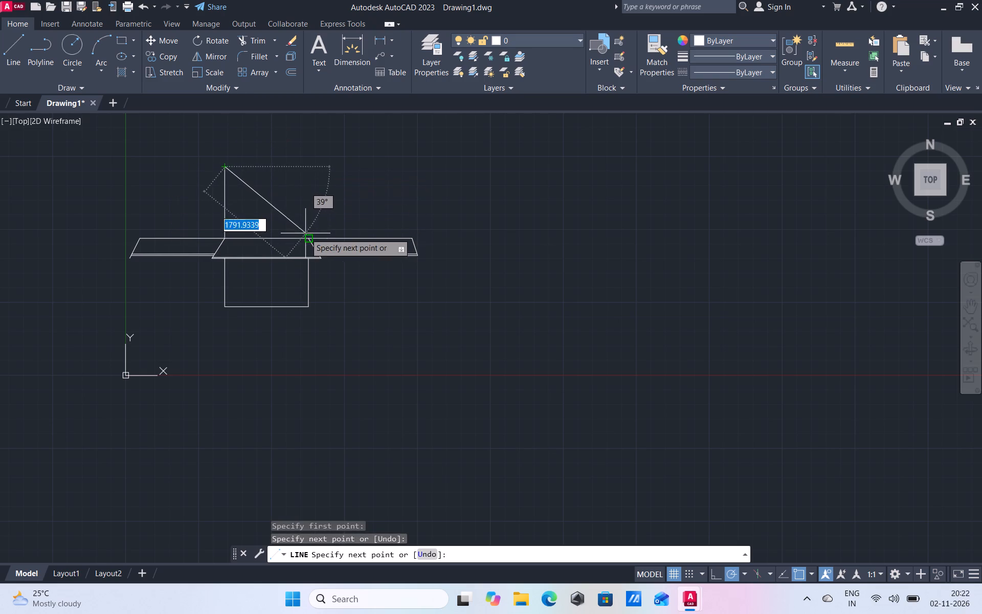
pyautogui.click(307, 164)
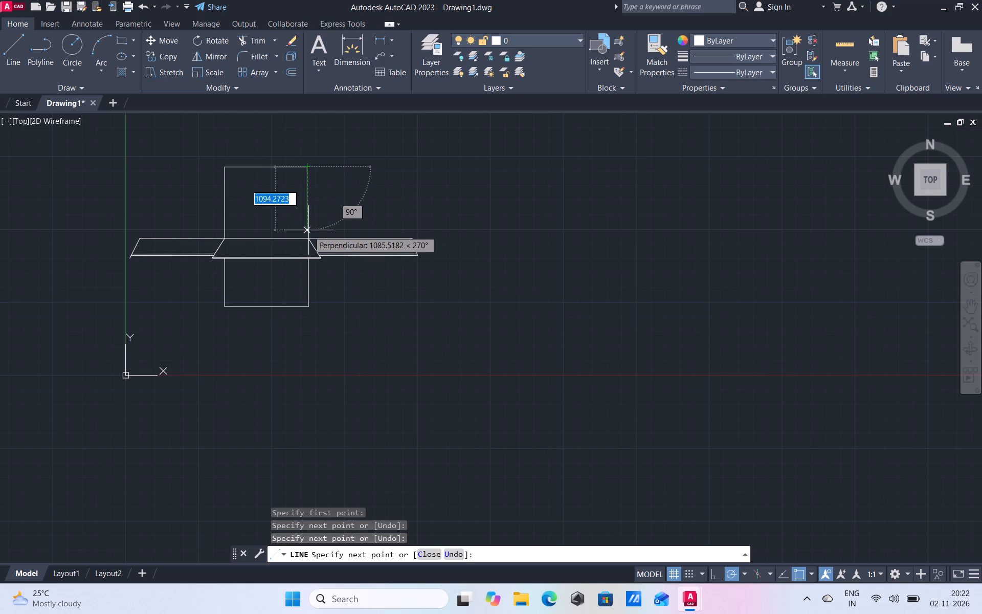
pyautogui.click(308, 237)
pyautogui.rightClick(341, 200)
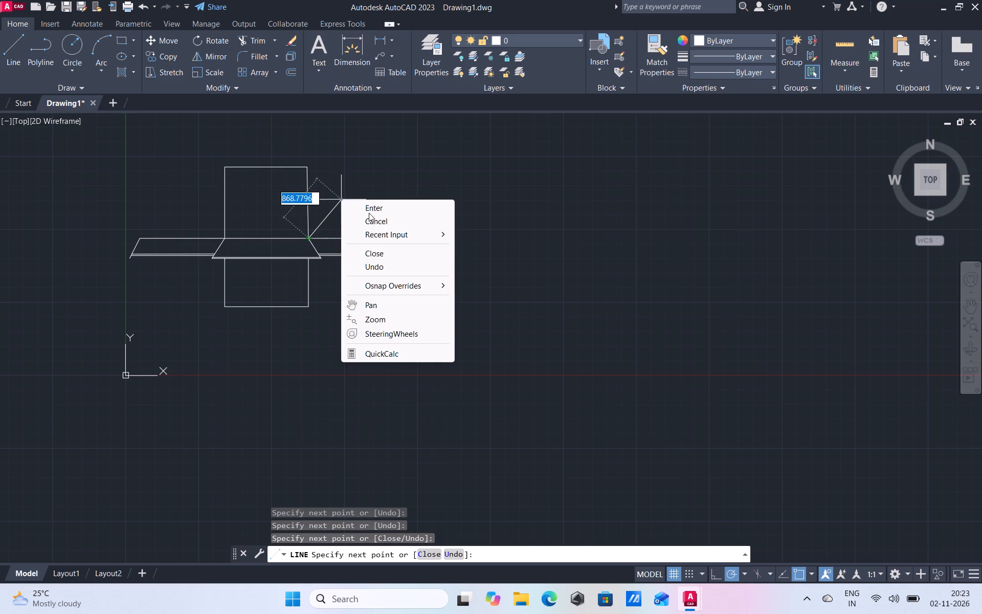
pyautogui.click(372, 218)
# Draw a horizontal polyline between the upper box's two sides, slightly above the roof's top line.
pyautogui.scroll(-1, 266, 223)
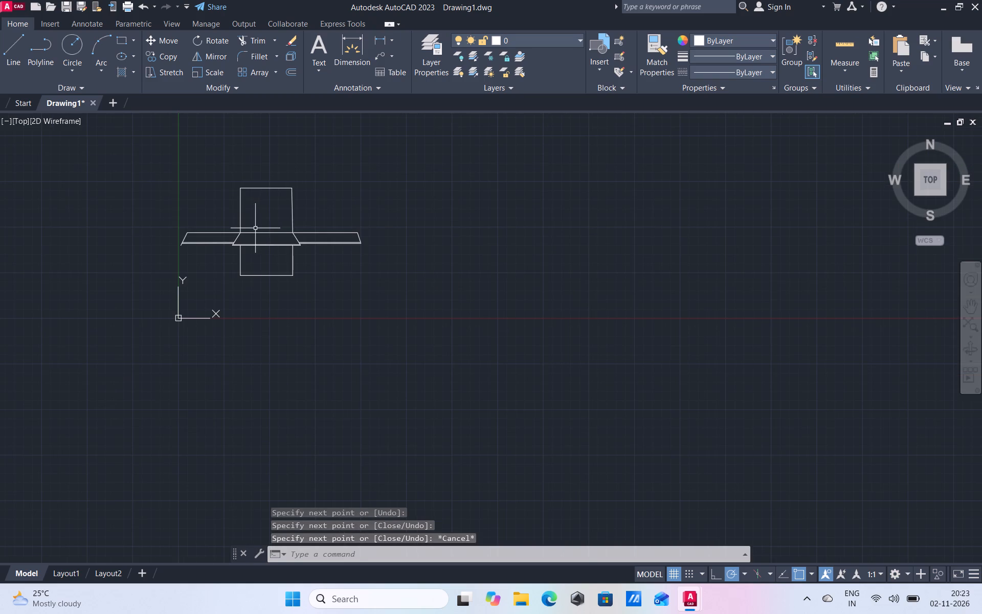
pyautogui.click(27, 52)
pyautogui.scroll(2, 209, 161)
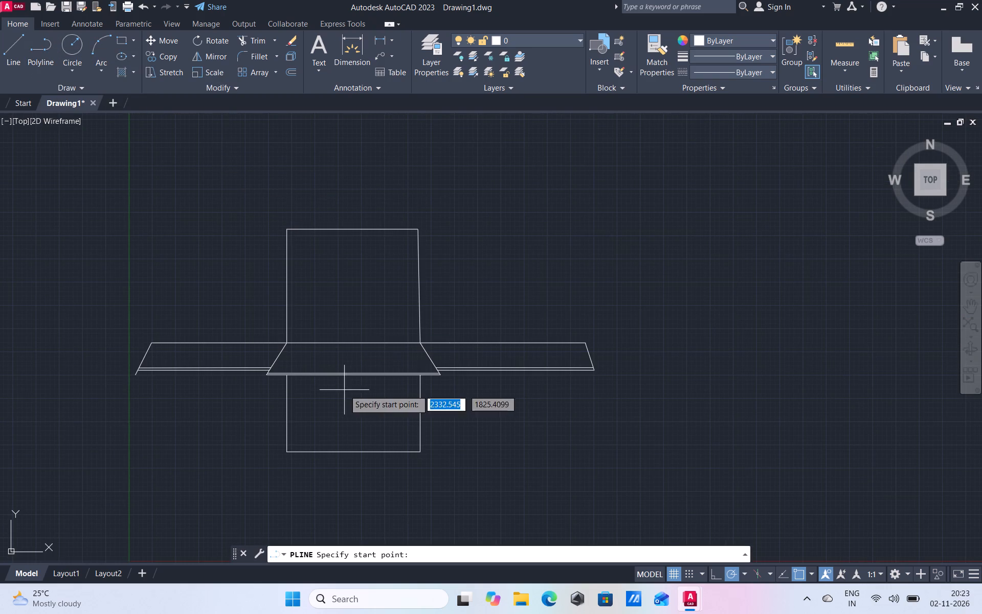
pyautogui.click(287, 334)
pyautogui.click(417, 334)
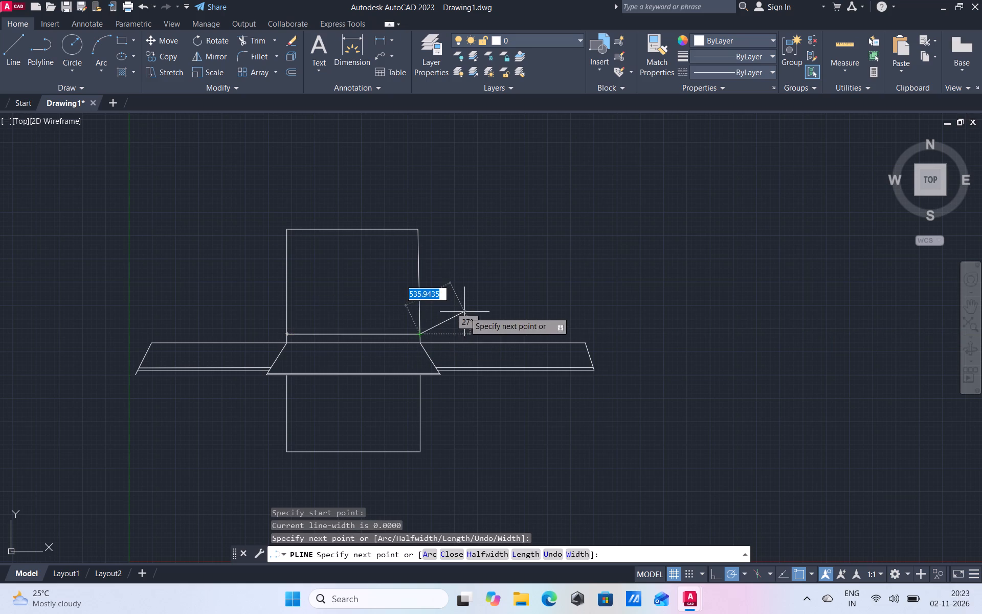
pyautogui.rightClick(464, 311)
pyautogui.click(502, 332)
pyautogui.scroll(-2, 397, 292)
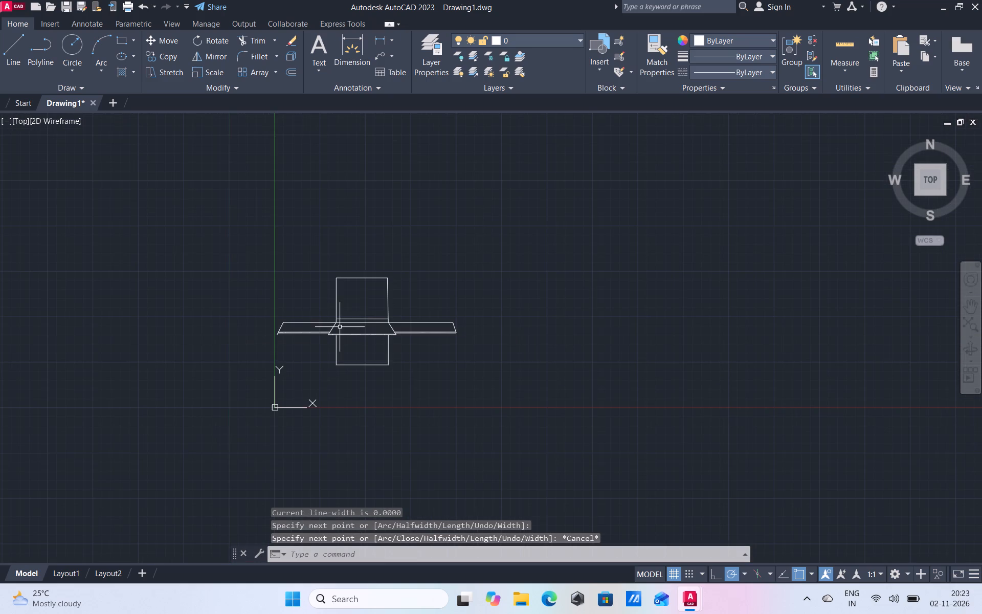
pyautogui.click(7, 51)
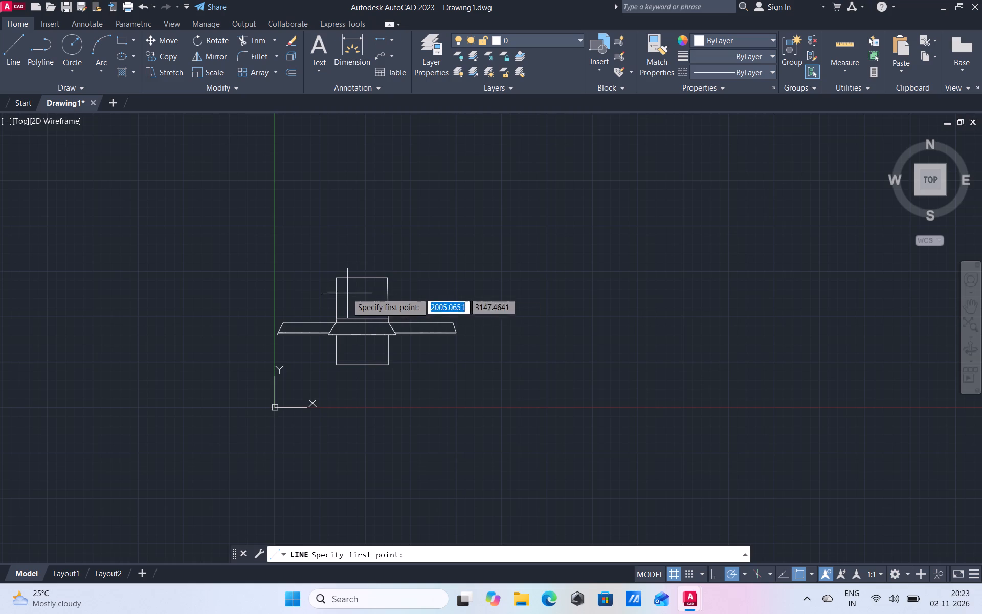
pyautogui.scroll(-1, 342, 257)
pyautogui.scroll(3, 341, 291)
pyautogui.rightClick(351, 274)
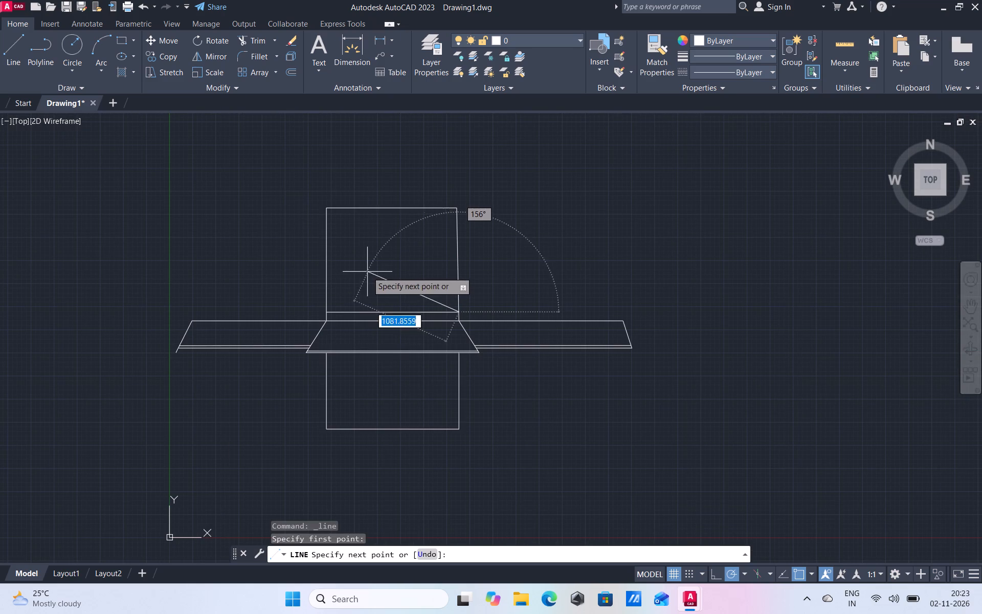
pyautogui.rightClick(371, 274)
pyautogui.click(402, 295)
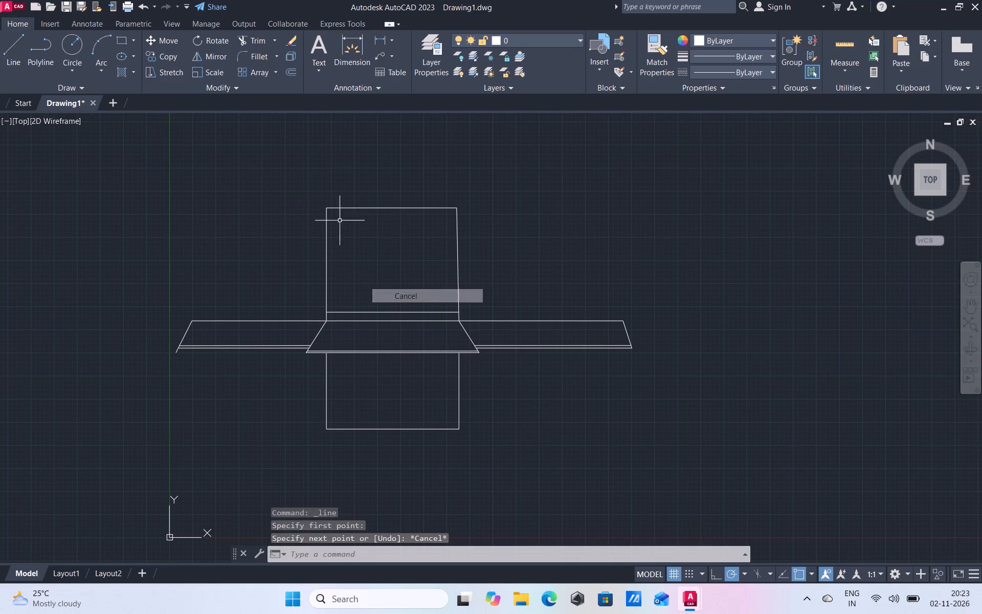
# Trim the upper box's left and right sides above the horizontal polyline.
pyautogui.click(263, 45)
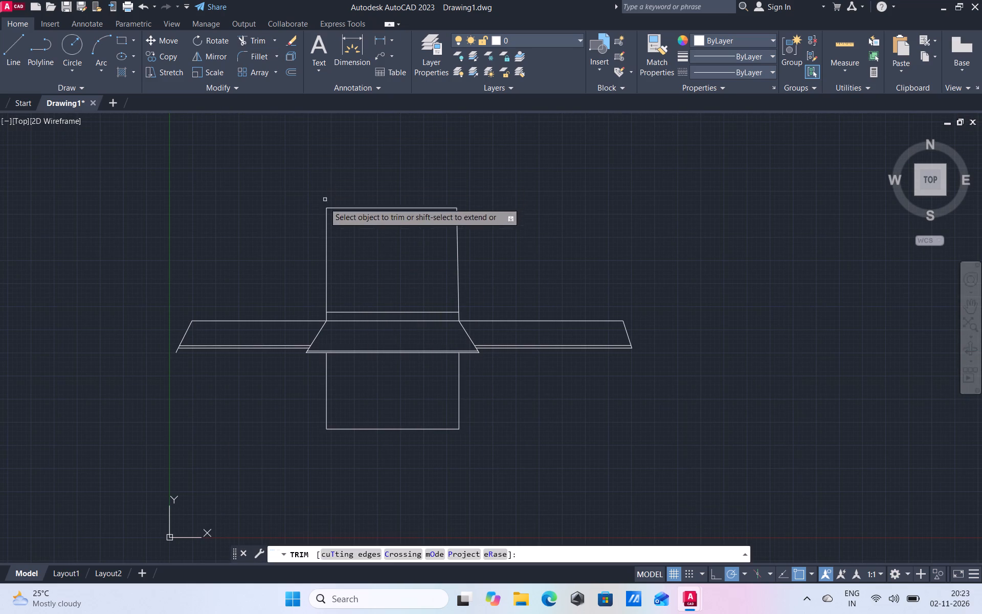
pyautogui.click(327, 265)
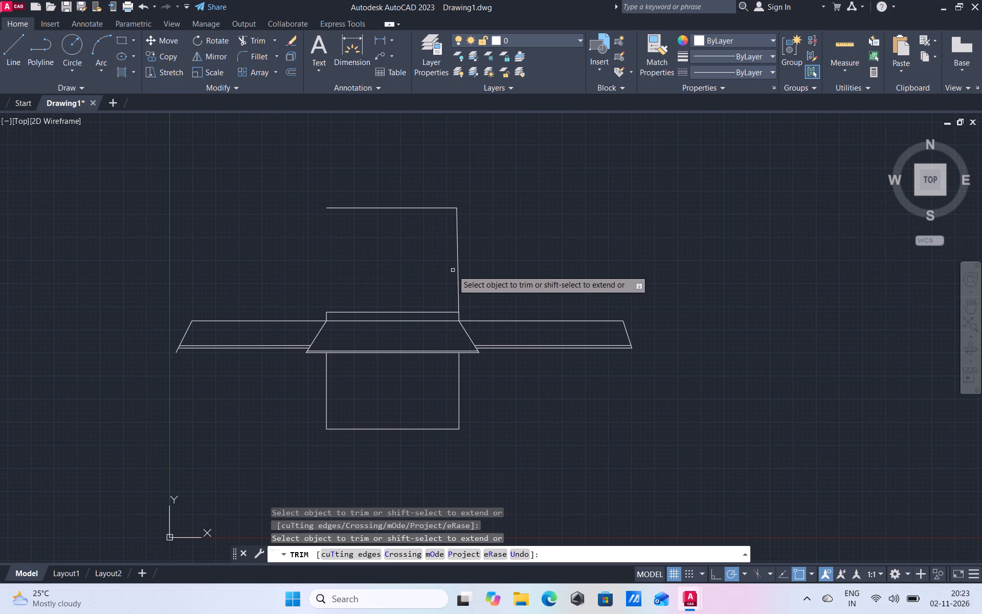
pyautogui.click(459, 270)
# Draw a three-sided box about 750 units high above the roof, starting and ending at the ends of the short horizontal polyline.
pyautogui.click(9, 50)
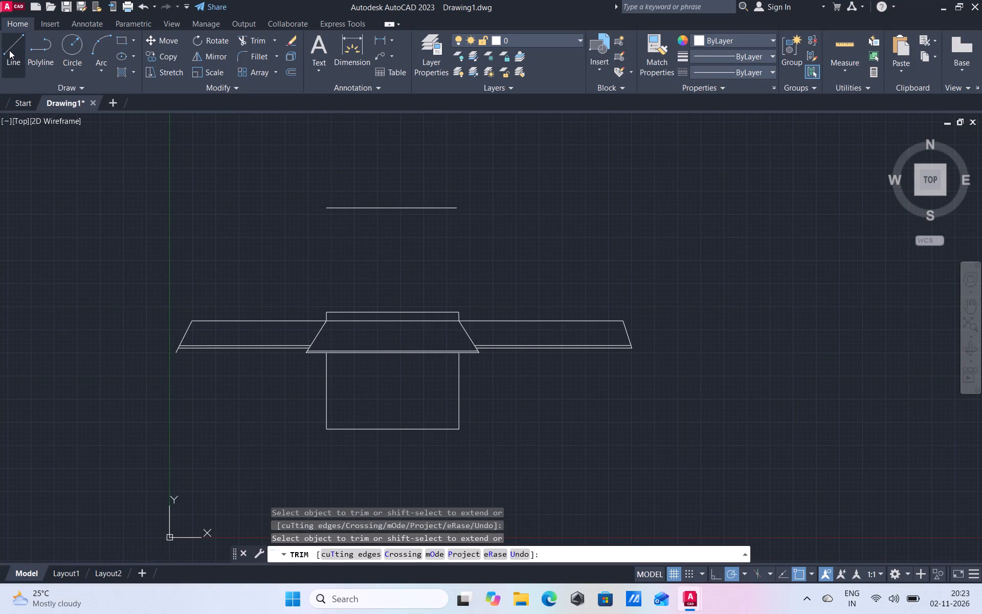
pyautogui.click(327, 309)
pyautogui.click(326, 243)
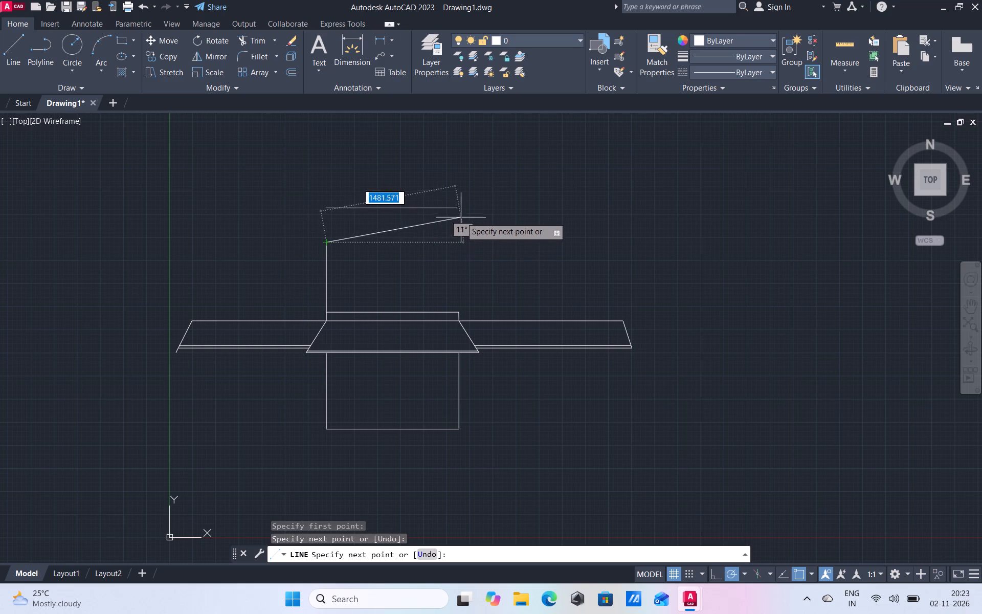
pyautogui.click(458, 243)
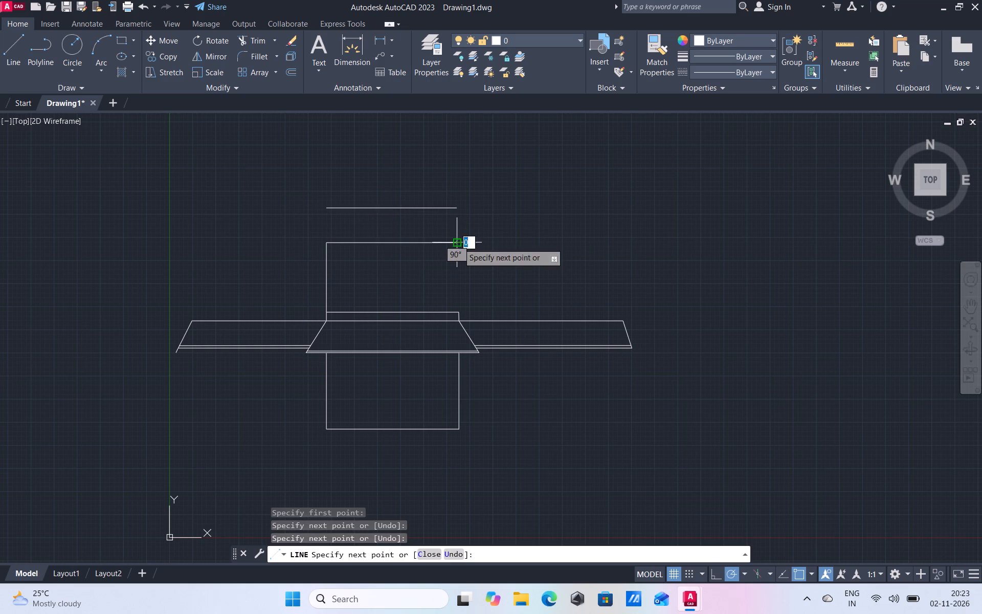
pyautogui.click(460, 314)
pyautogui.rightClick(497, 281)
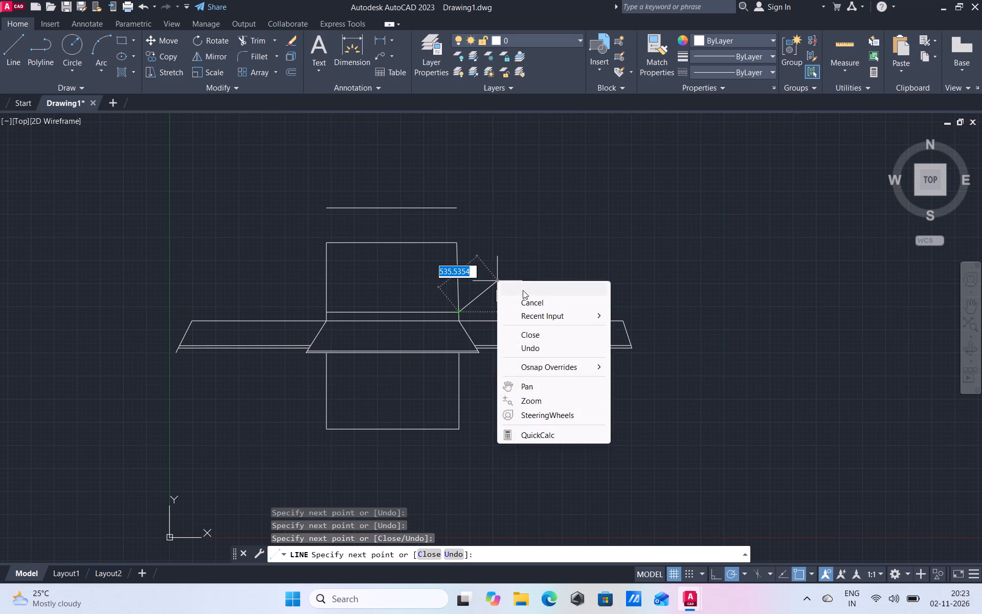
pyautogui.click(525, 296)
# Delete the leftover horizontal line floating above the new upper-storey box.
pyautogui.click(410, 208)
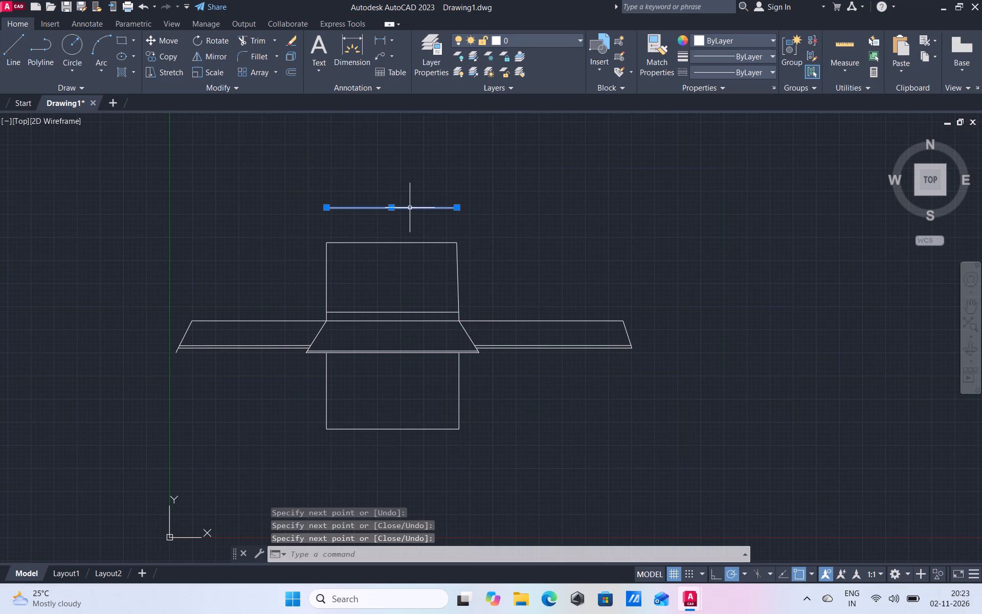
pyautogui.press('Delete')
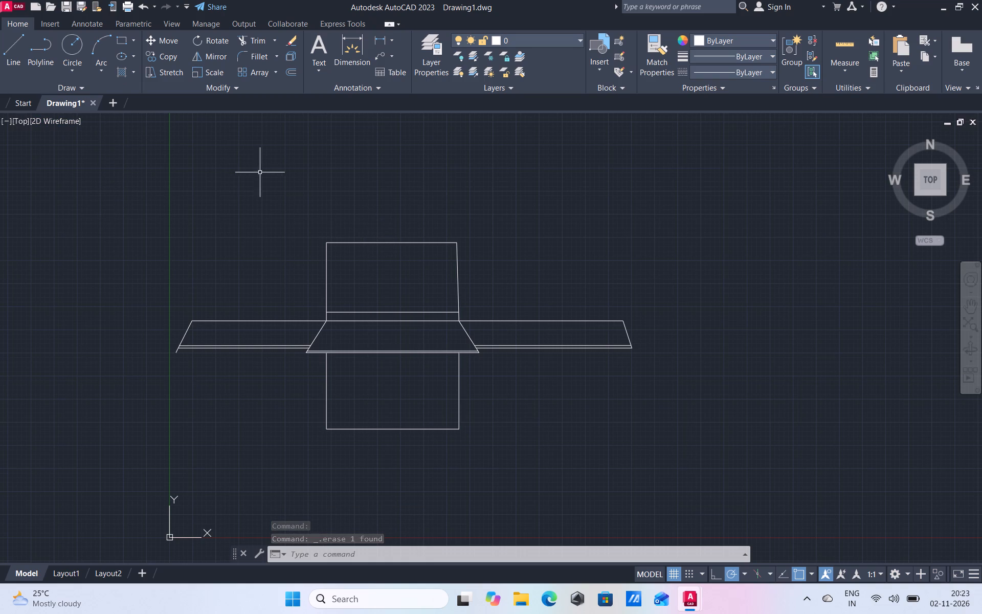
# Trim away the upper-storey box's top line, leaving its two side walls.
pyautogui.click(261, 43)
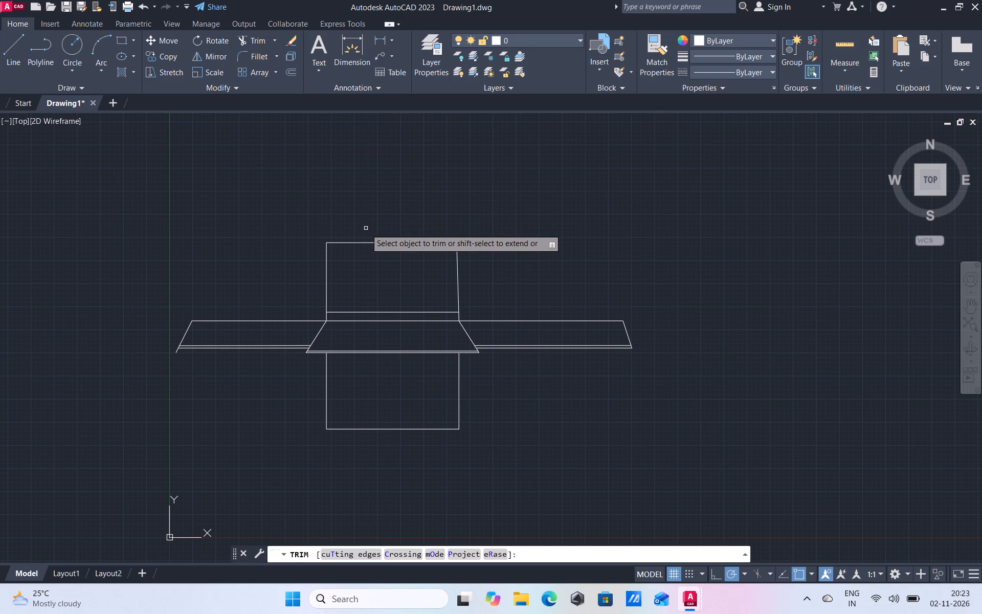
pyautogui.moveTo(366, 229); pyautogui.dragTo(369, 252)
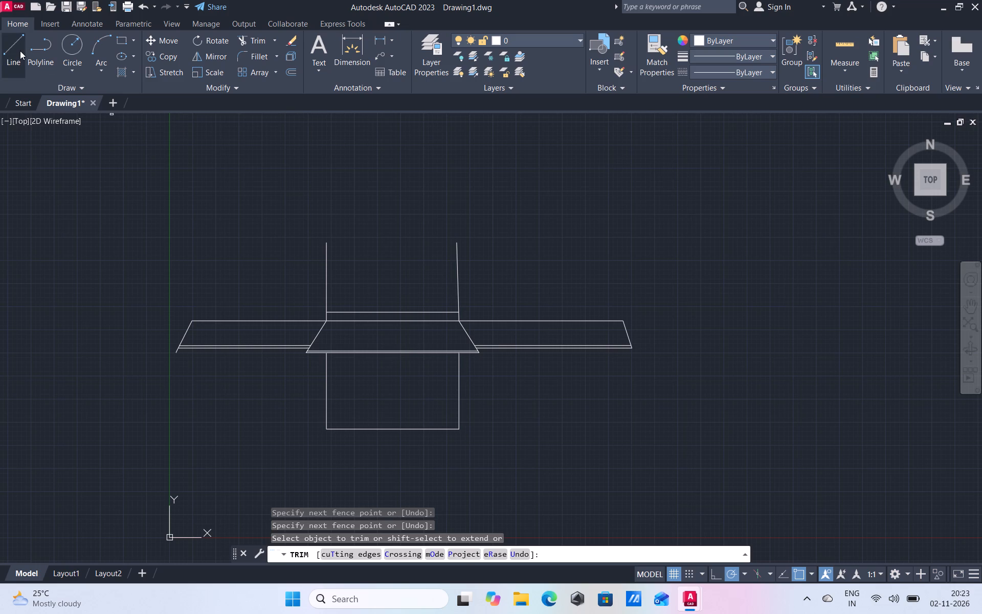
# Draw a short horizontal eave line about 72 units outward from the top of the upper storey's left wall.
pyautogui.click(20, 51)
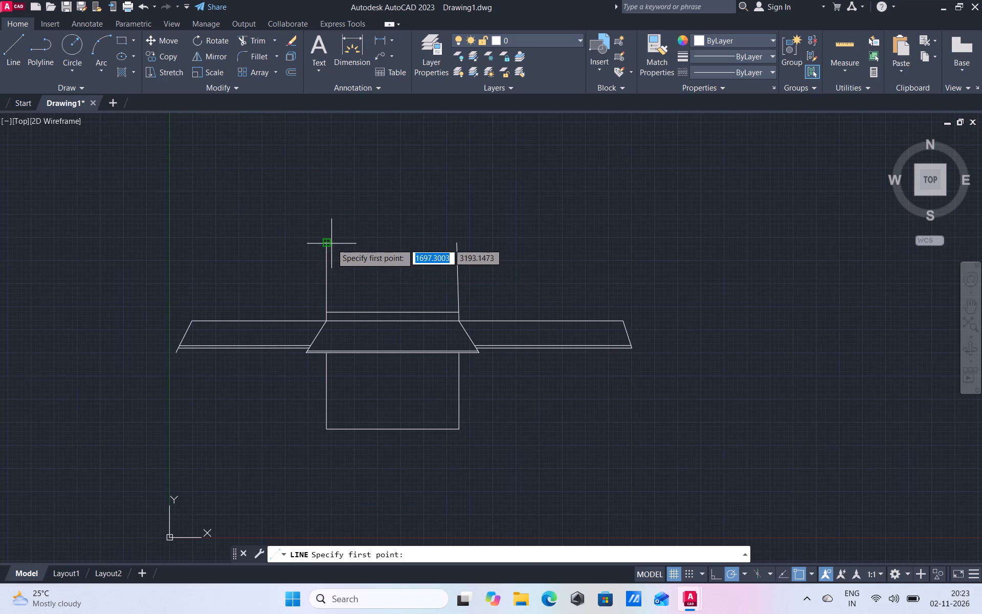
pyautogui.click(331, 244)
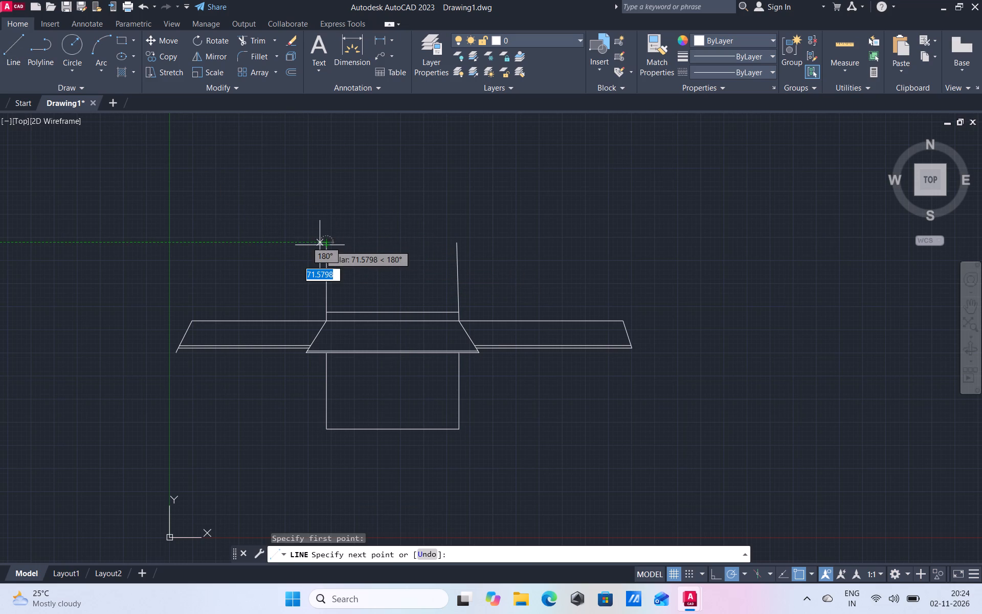
pyautogui.click(320, 245)
pyautogui.rightClick(309, 262)
pyautogui.moveTo(341, 284); pyautogui.dragTo(340, 279)
# Draw a short horizontal eave line outward from the top of the upper storey's right wall.
pyautogui.click(24, 54)
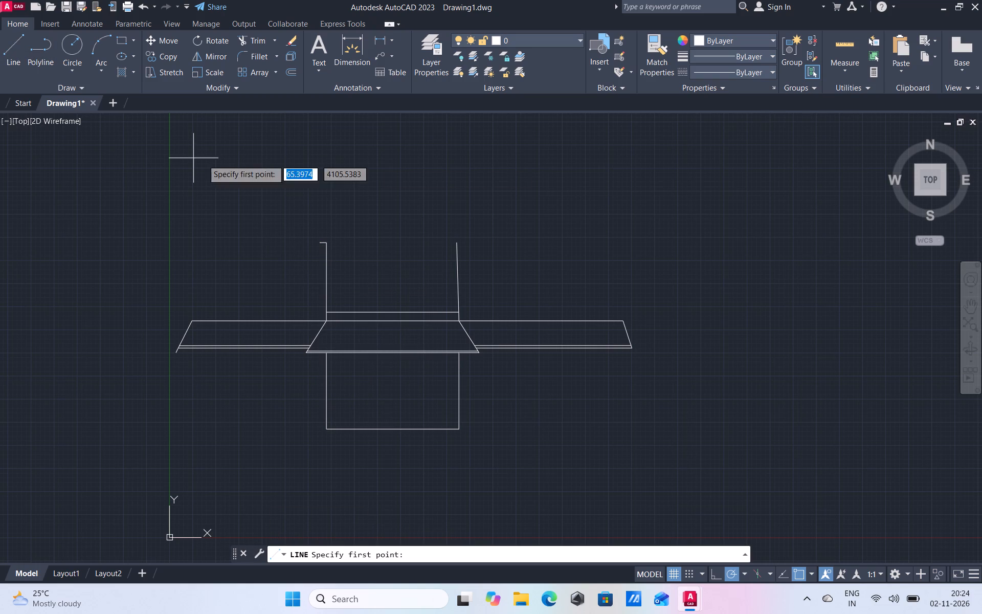
pyautogui.click(455, 245)
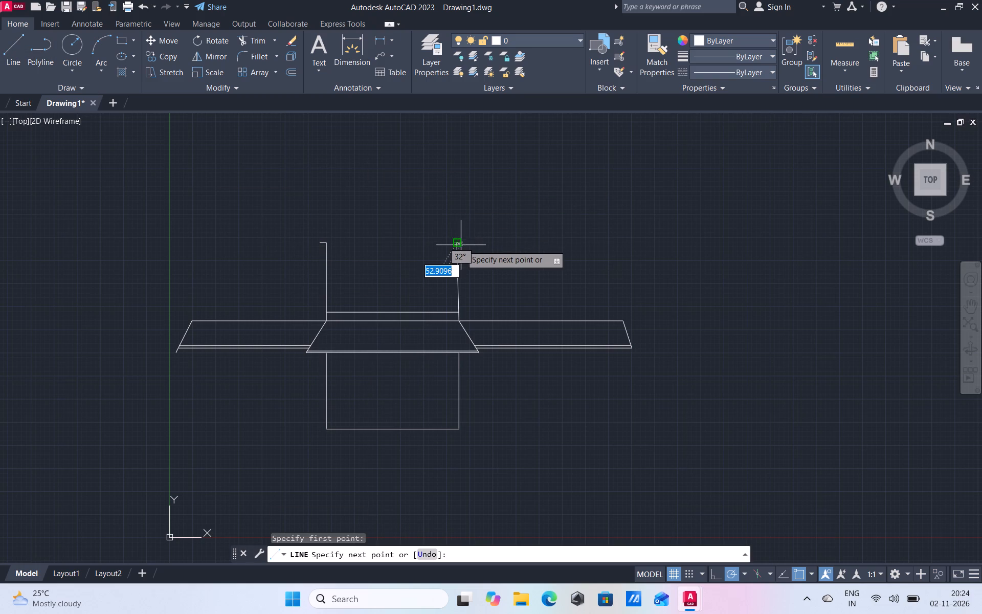
pyautogui.click(464, 243)
pyautogui.rightClick(533, 236)
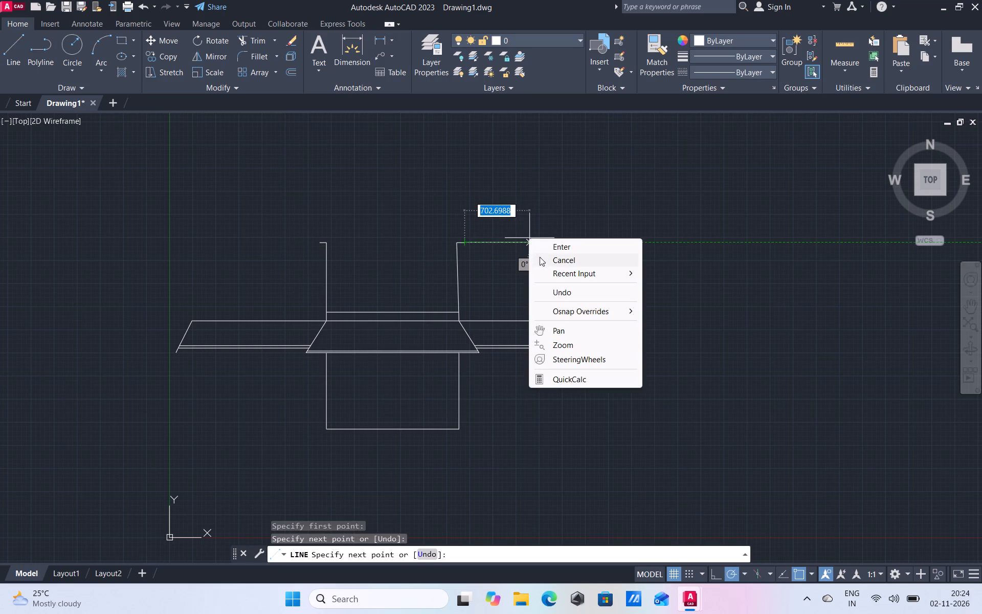
pyautogui.click(550, 259)
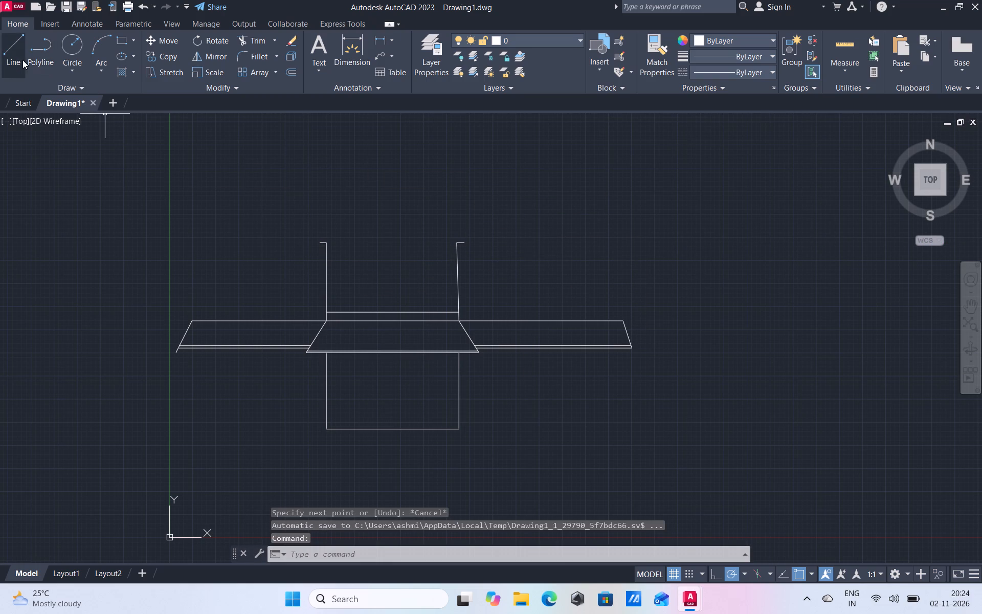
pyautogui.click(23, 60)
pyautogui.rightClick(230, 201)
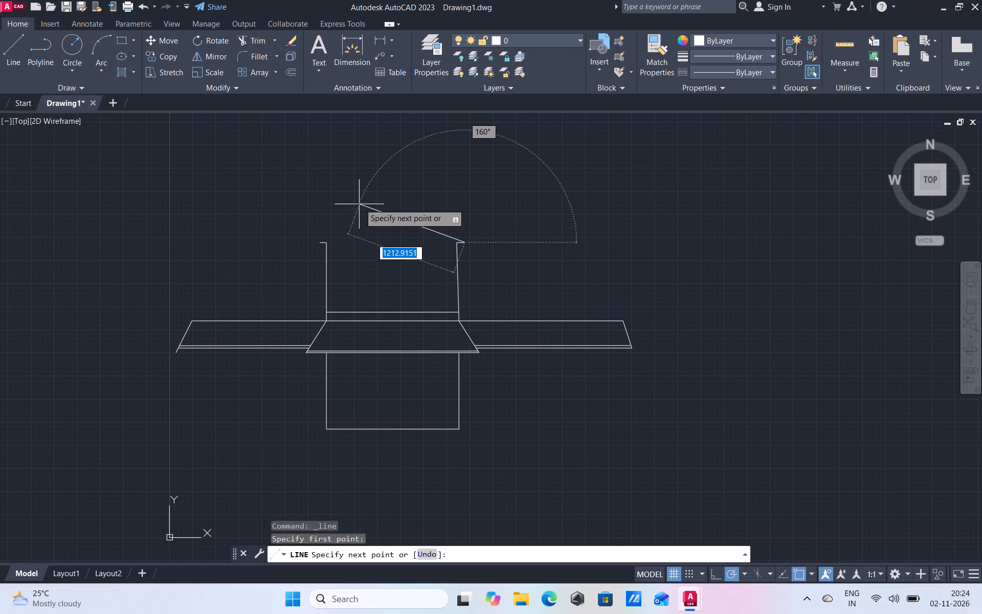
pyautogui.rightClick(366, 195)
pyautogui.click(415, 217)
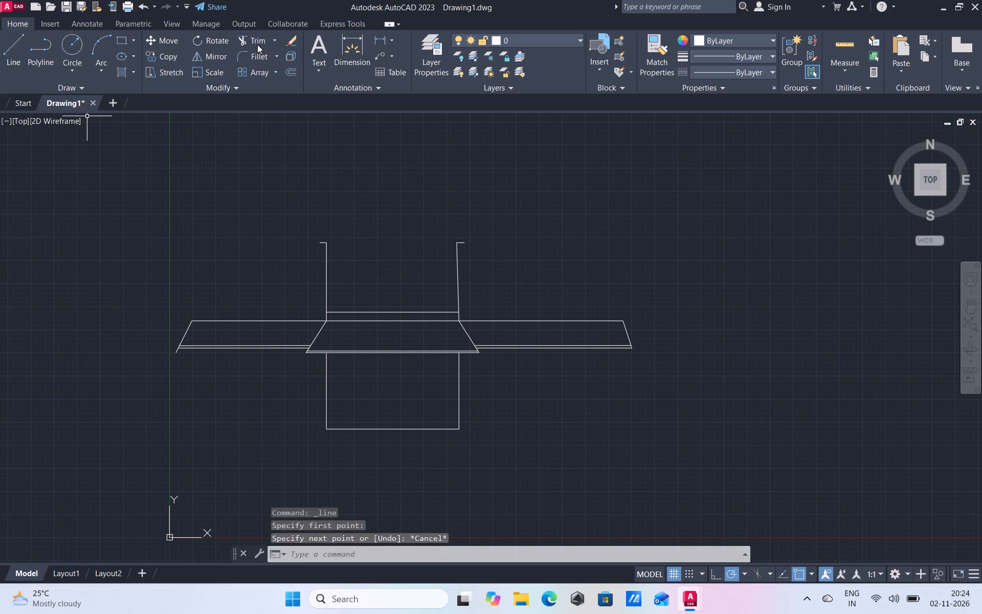
# Draw a vertical guide line about 1400 units up from the midpoint of the upper storey's base line.
pyautogui.click(13, 56)
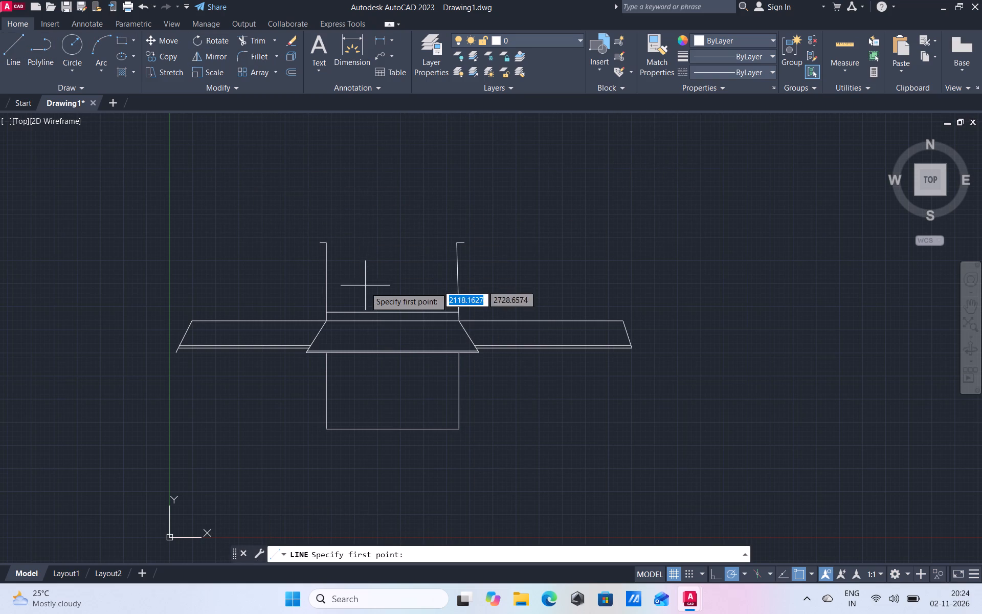
pyautogui.click(391, 312)
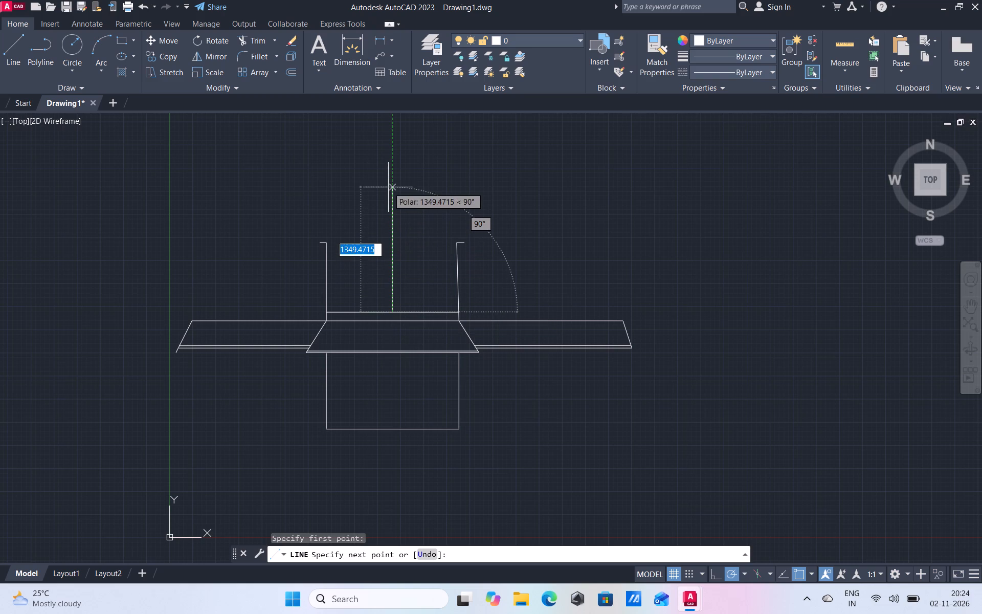
pyautogui.click(394, 182)
pyautogui.rightClick(405, 182)
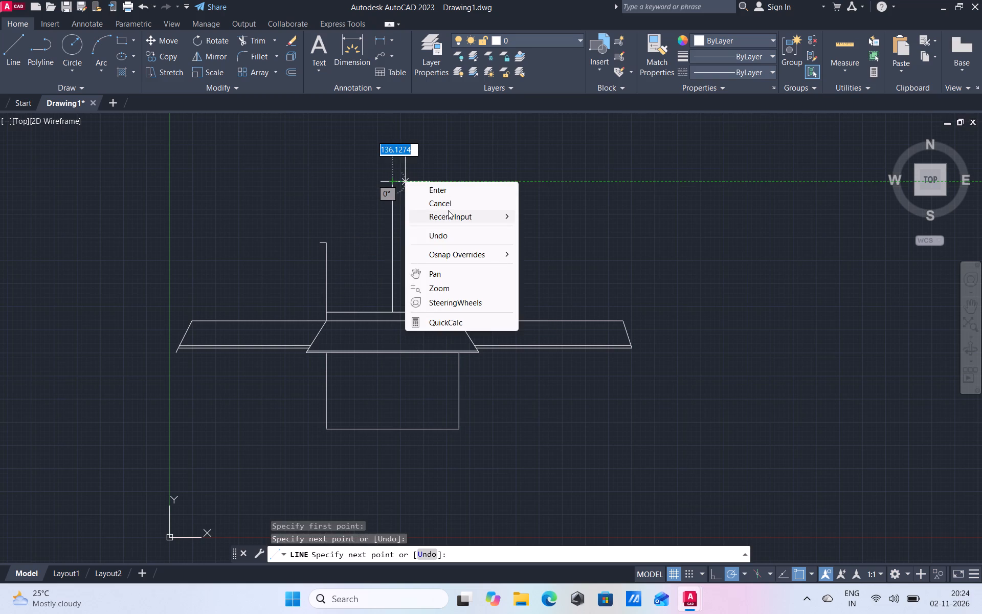
pyautogui.click(450, 209)
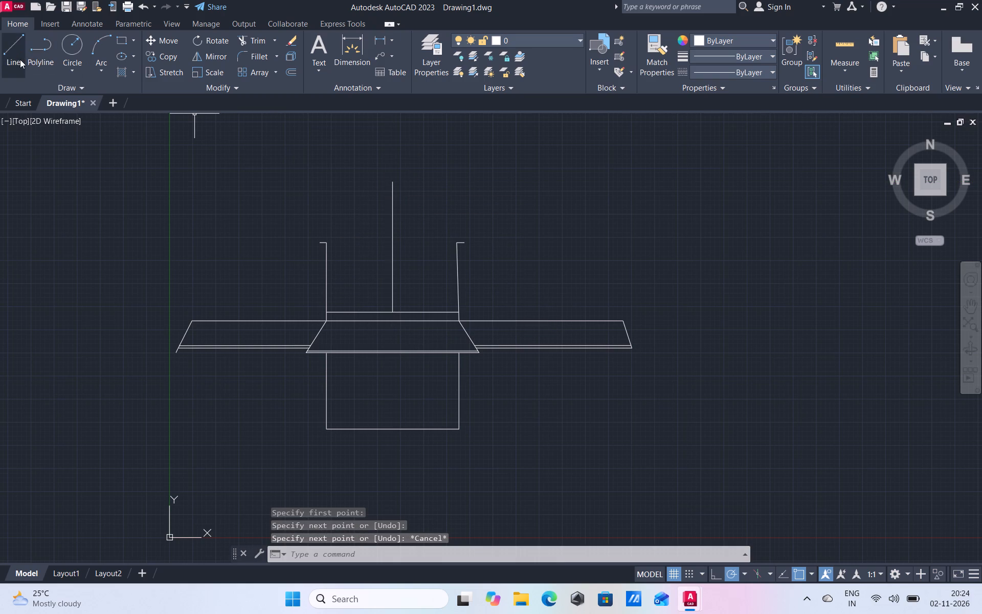
# Draw the gable roof from the left eave's outer end to the vertical line's top and down to the right eave's outer end.
pyautogui.click(20, 59)
pyautogui.moveTo(317, 243); pyautogui.dragTo(326, 238)
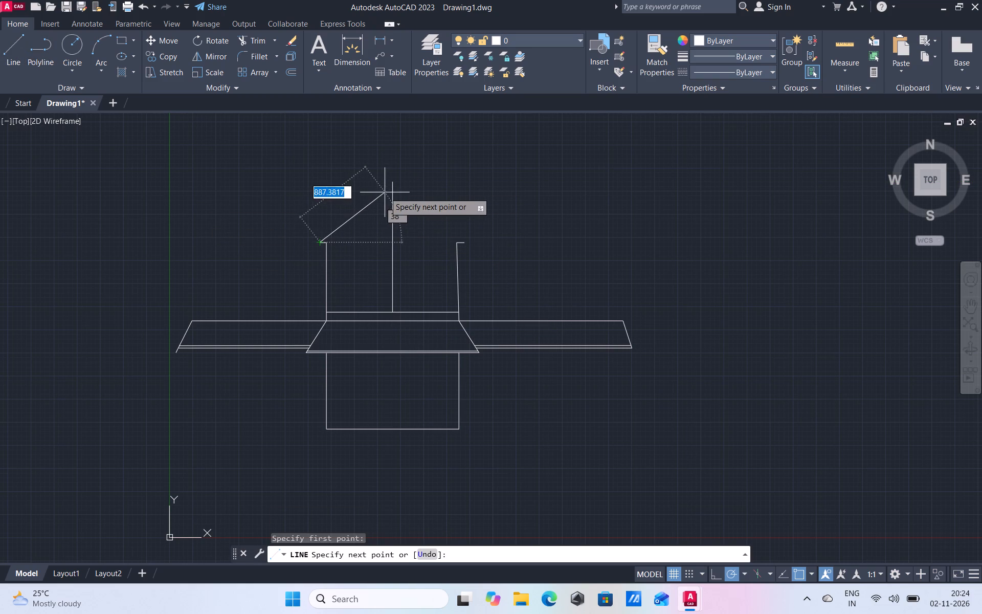
pyautogui.click(394, 182)
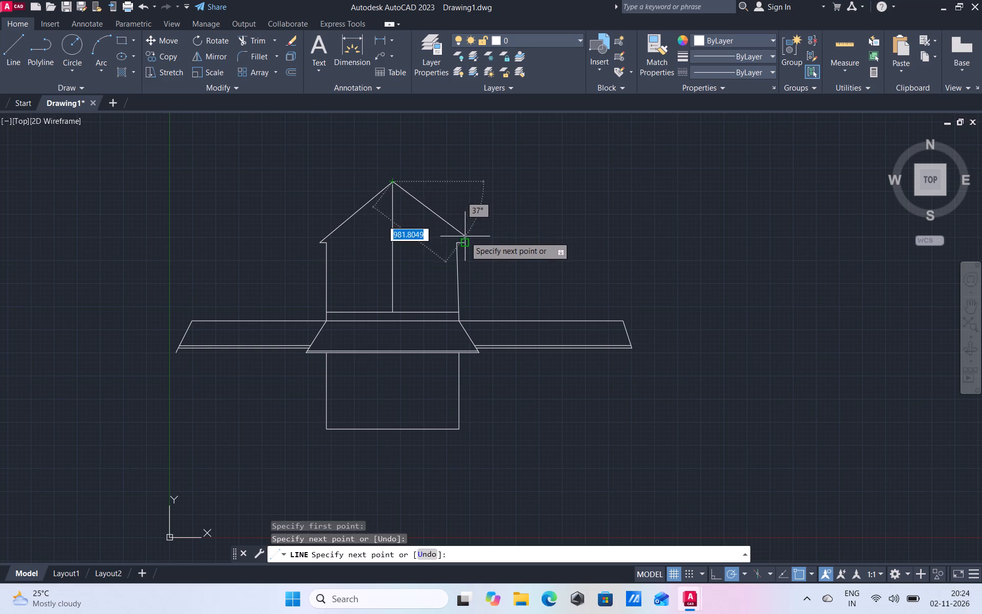
pyautogui.click(465, 241)
pyautogui.rightClick(481, 224)
pyautogui.click(511, 250)
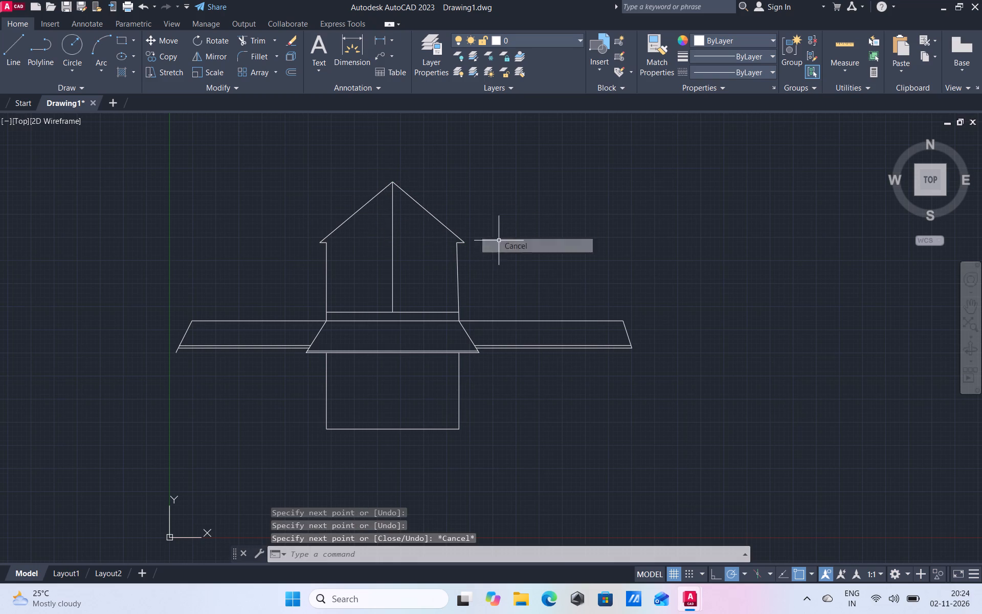
# Draw the inner gable lines from the left wall top to the vertical line just below the apex and down to the right wall top.
pyautogui.click(17, 67)
pyautogui.scroll(2, 301, 267)
pyautogui.scroll(1, 370, 213)
pyautogui.scroll(-3, 366, 216)
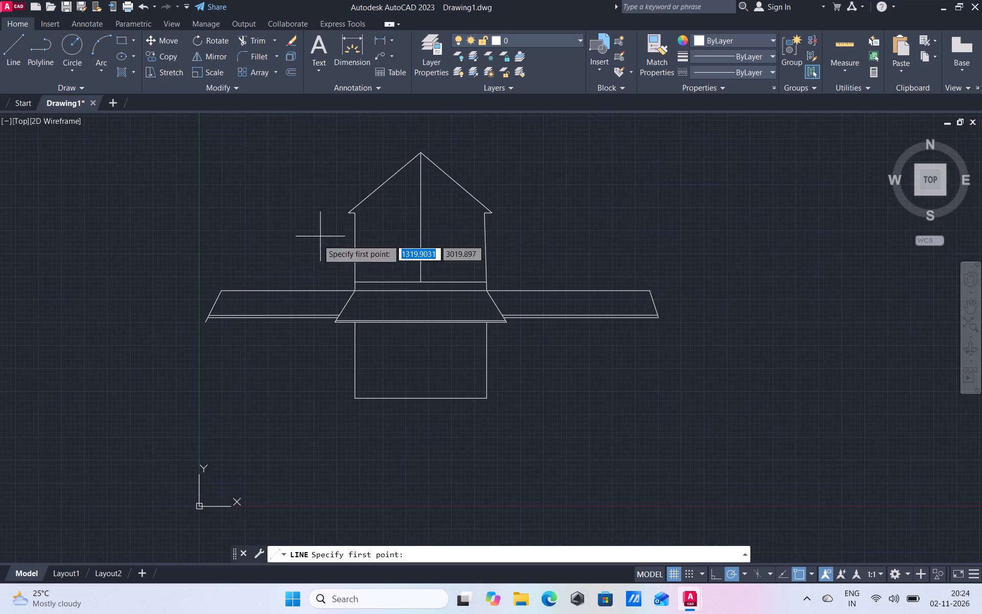
pyautogui.scroll(1, 367, 200)
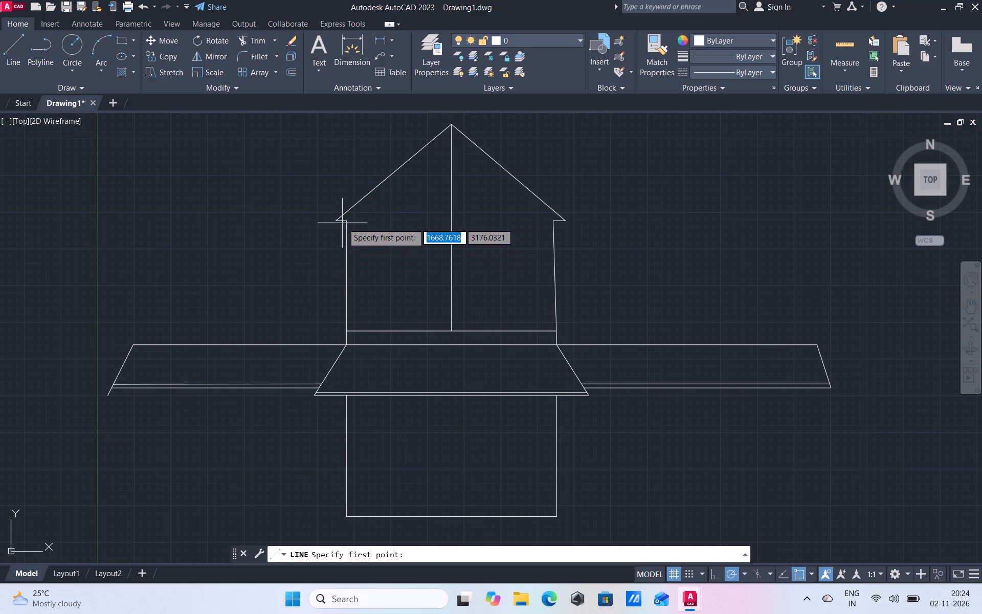
pyautogui.moveTo(344, 223); pyautogui.dragTo(350, 221)
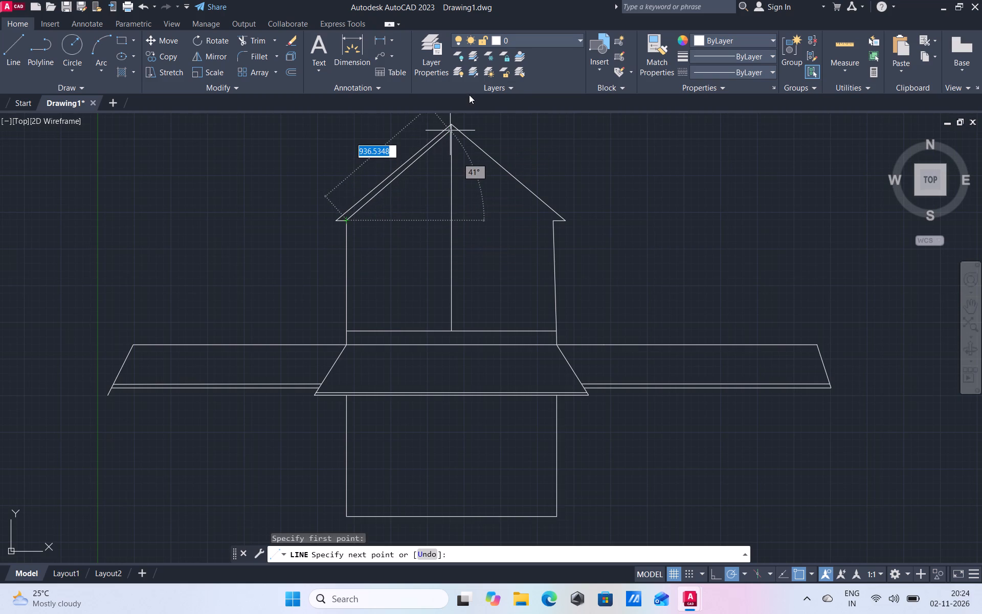
pyautogui.click(469, 95)
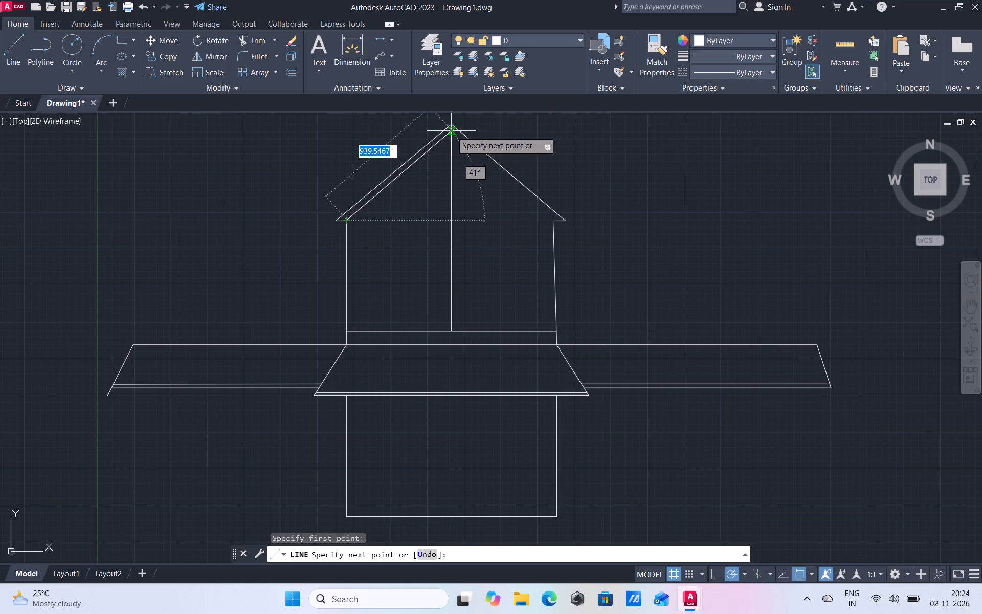
pyautogui.click(451, 131)
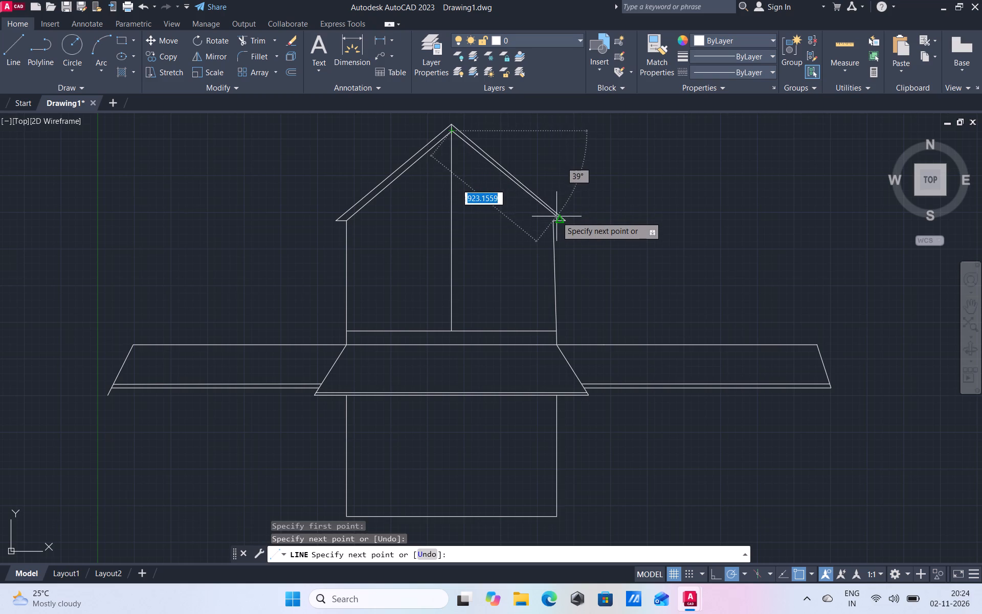
pyautogui.click(556, 220)
pyautogui.moveTo(500, 240); pyautogui.dragTo(496, 242, button='right')
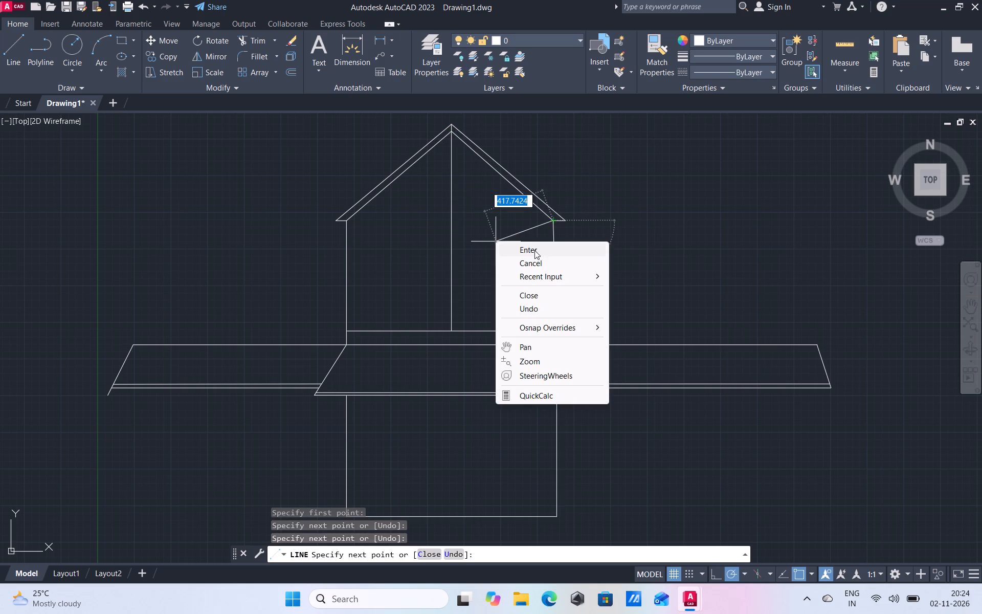
pyautogui.click(542, 256)
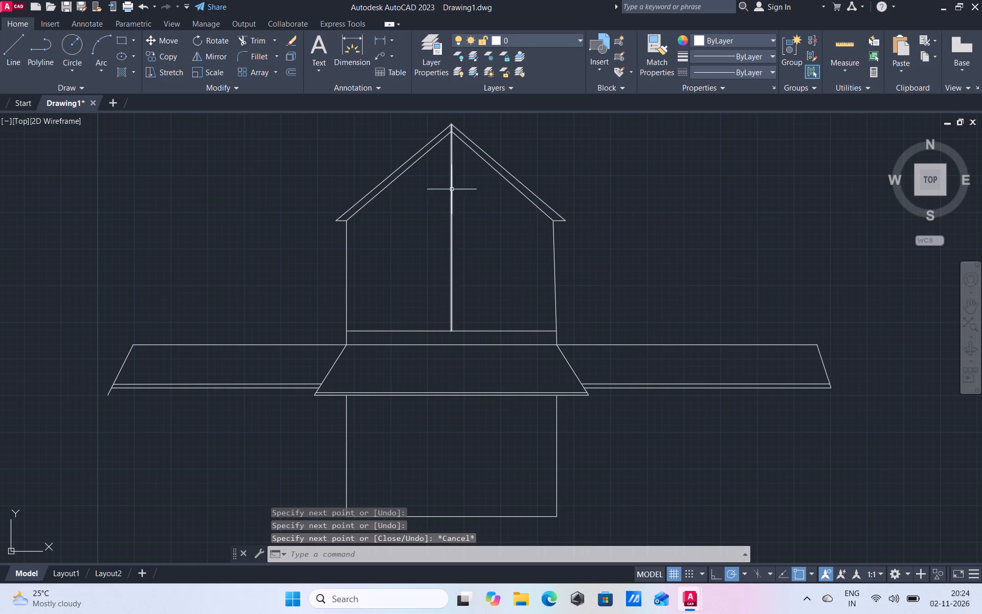
# Trim away the vertical guide line both above and below the inner gable's apex.
pyautogui.click(247, 39)
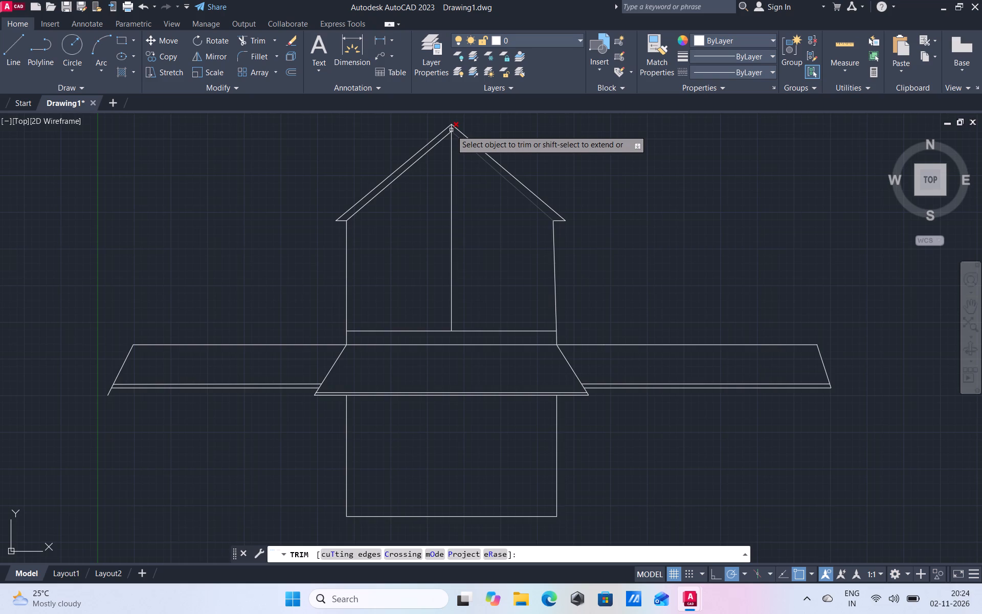
pyautogui.scroll(2, 452, 130)
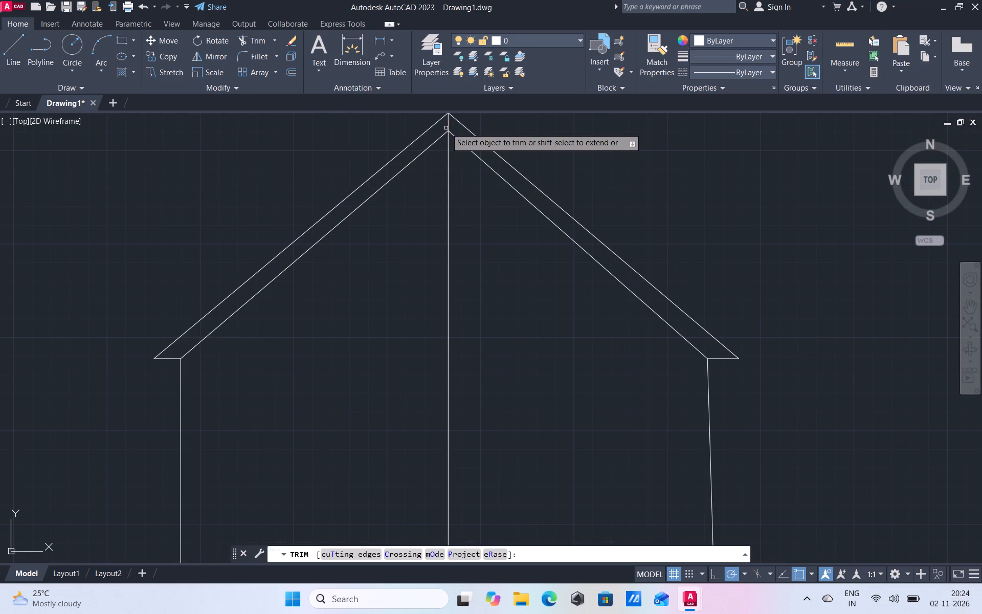
pyautogui.click(447, 127)
pyautogui.click(447, 167)
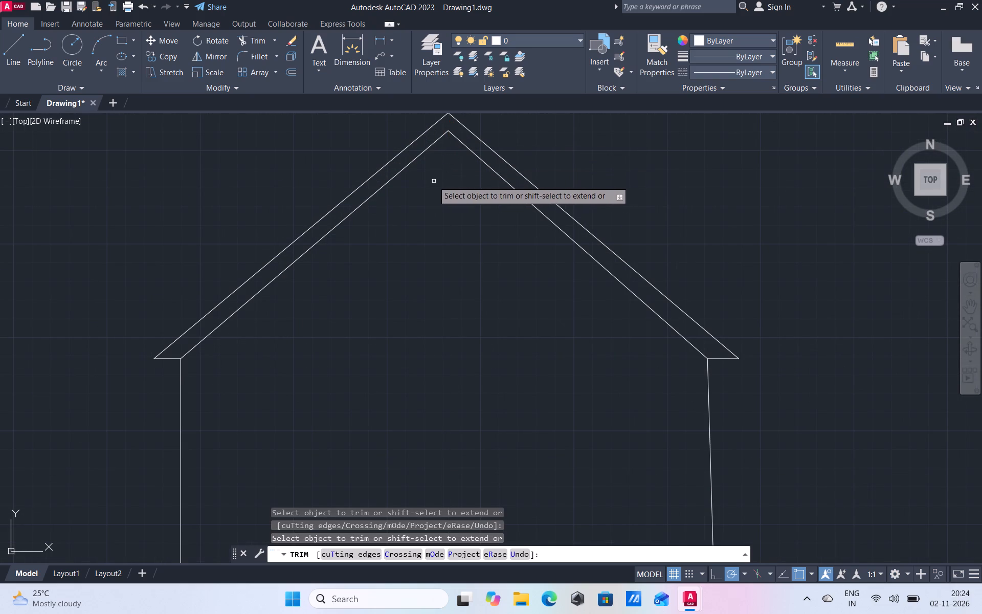
pyautogui.scroll(-2, 427, 188)
pyautogui.scroll(-1, 421, 233)
pyautogui.rightClick(417, 272)
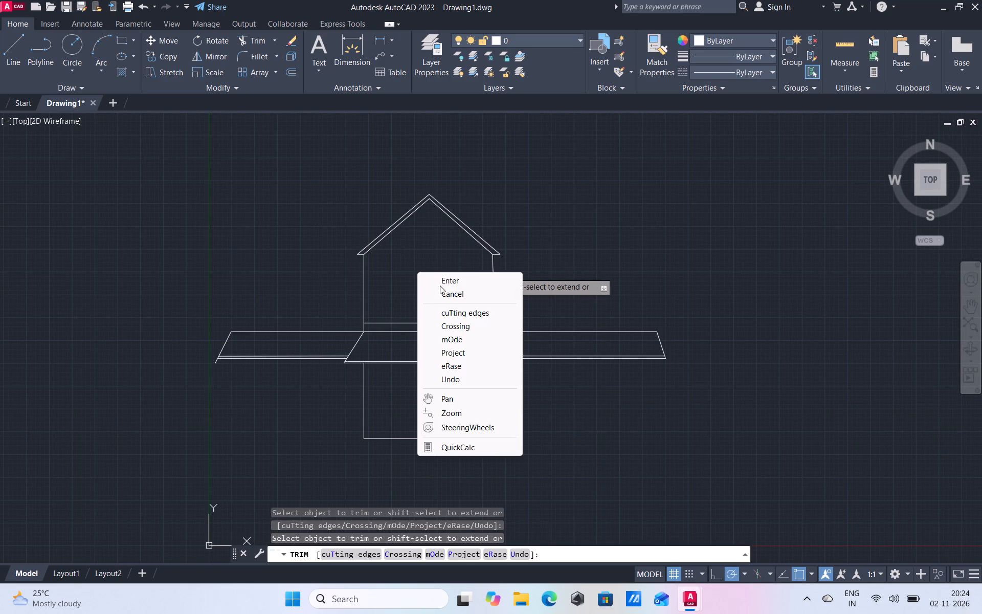
pyautogui.click(445, 300)
# Draw a thin window-sill rectangle about 832 by 38 units just above the upper storey's base line.
pyautogui.click(16, 57)
pyautogui.scroll(-2, 276, 191)
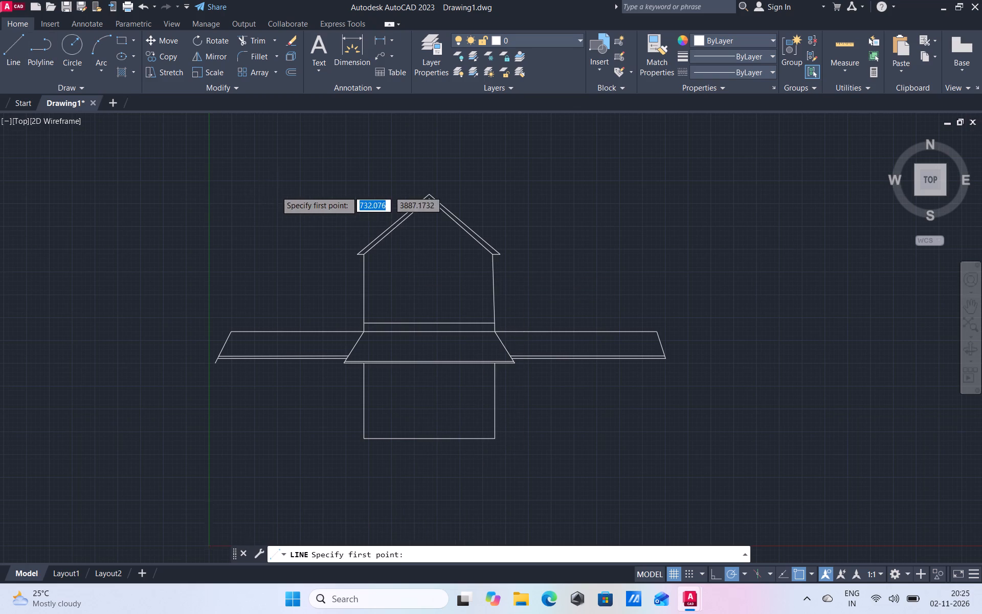
pyautogui.scroll(3, 328, 233)
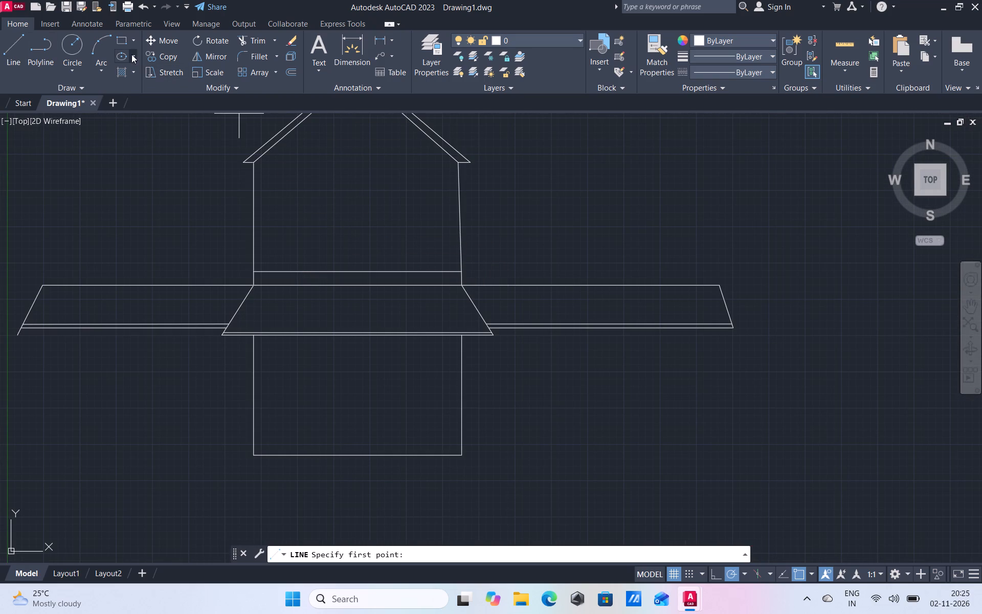
pyautogui.click(125, 41)
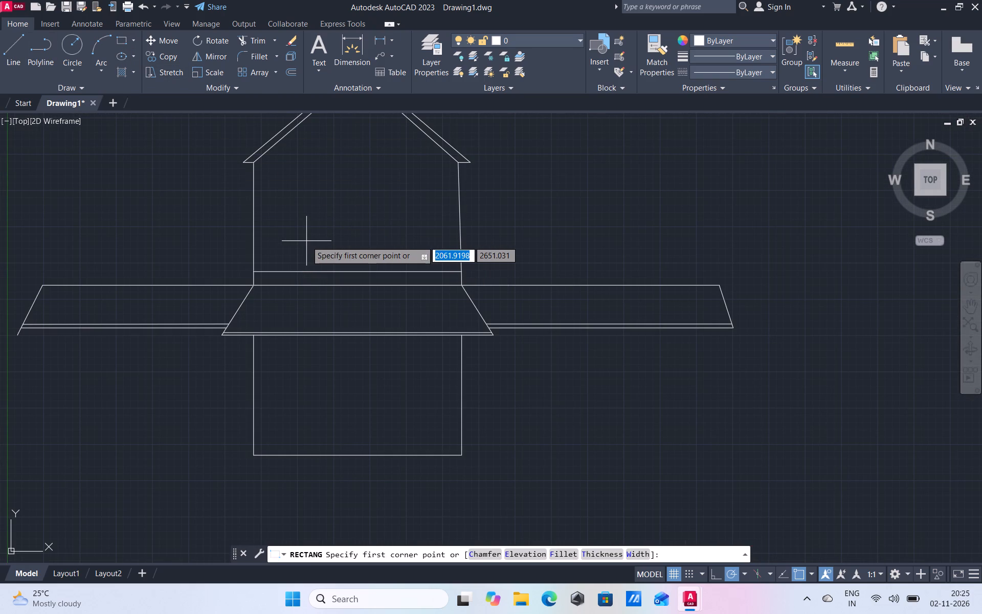
pyautogui.scroll(1, 306, 241)
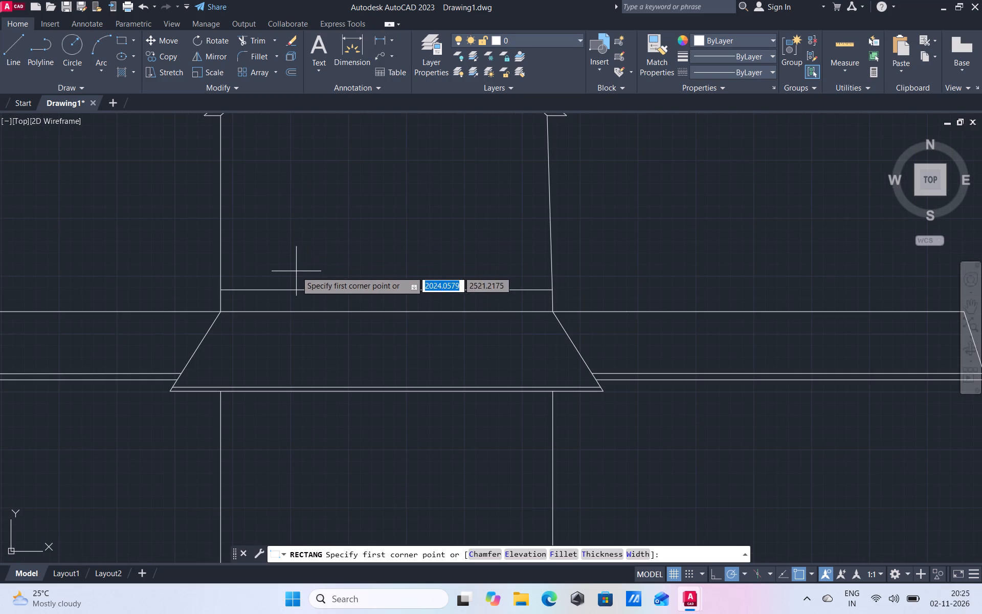
pyautogui.click(290, 278)
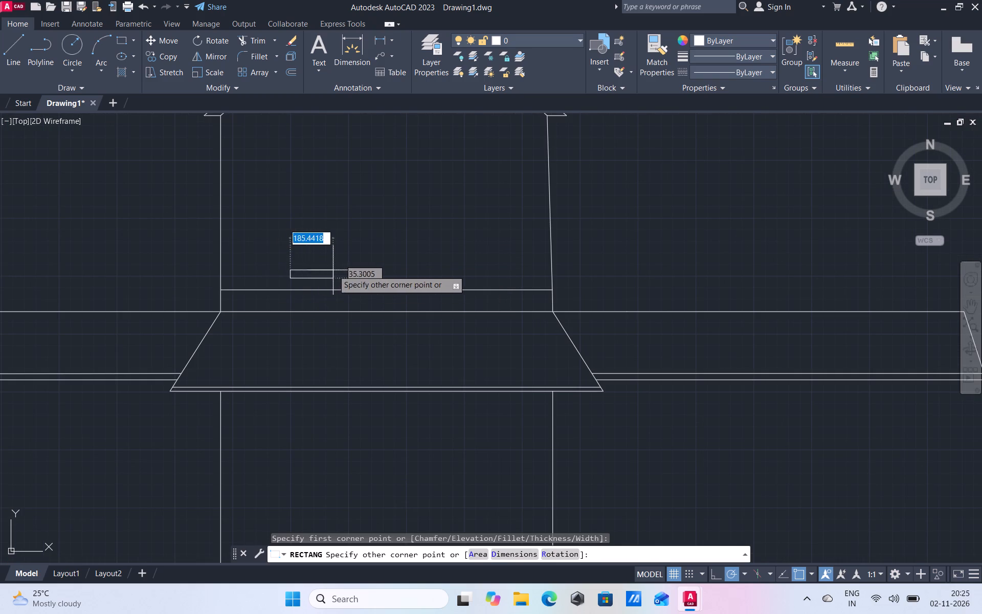
pyautogui.click(483, 270)
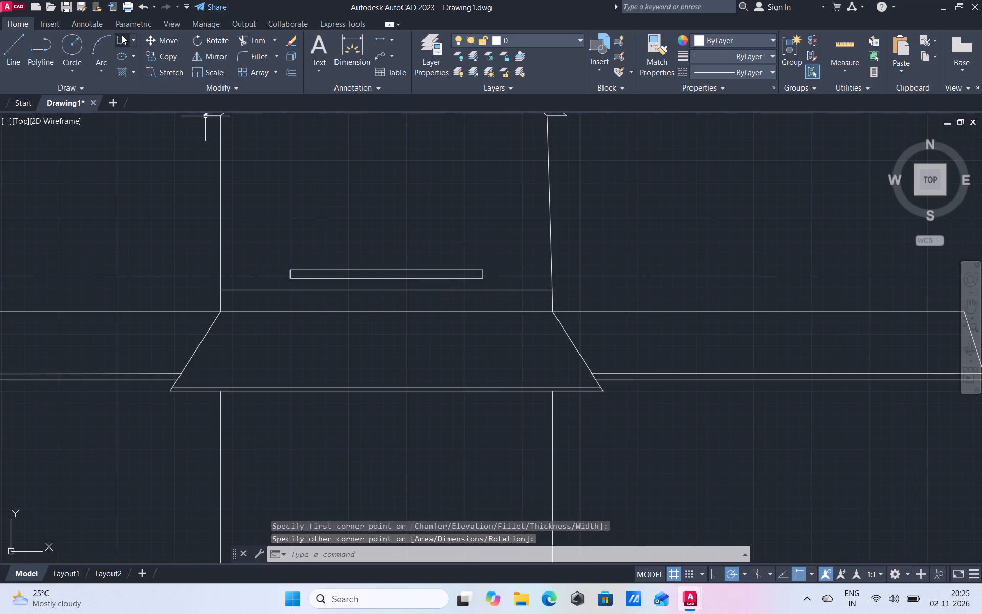
# Draw the window's outer frame above the sill as a rectangle about 759 by 496 units.
pyautogui.click(122, 35)
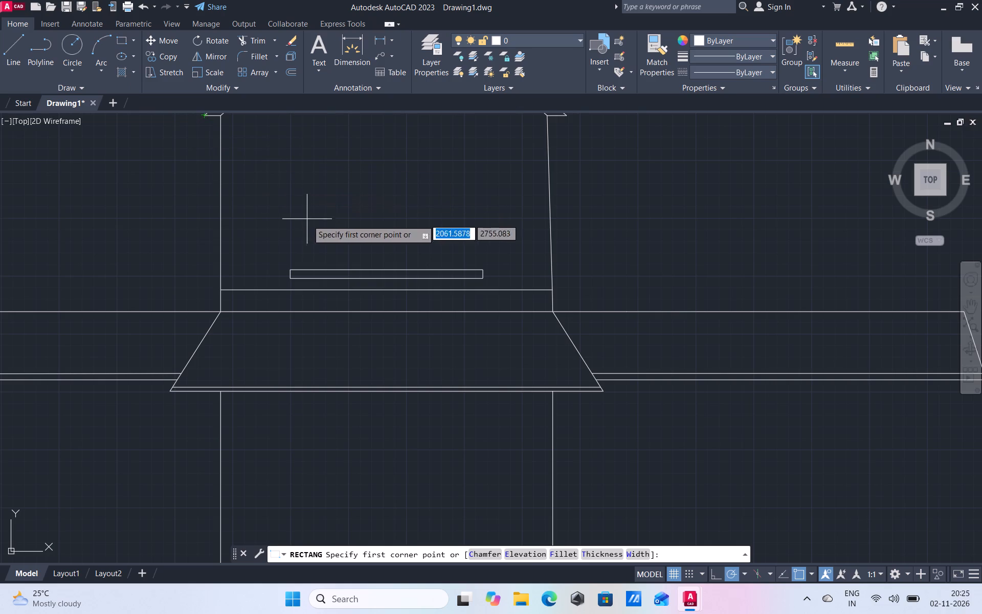
pyautogui.rightClick(136, 199)
pyautogui.moveTo(182, 213); pyautogui.dragTo(179, 208)
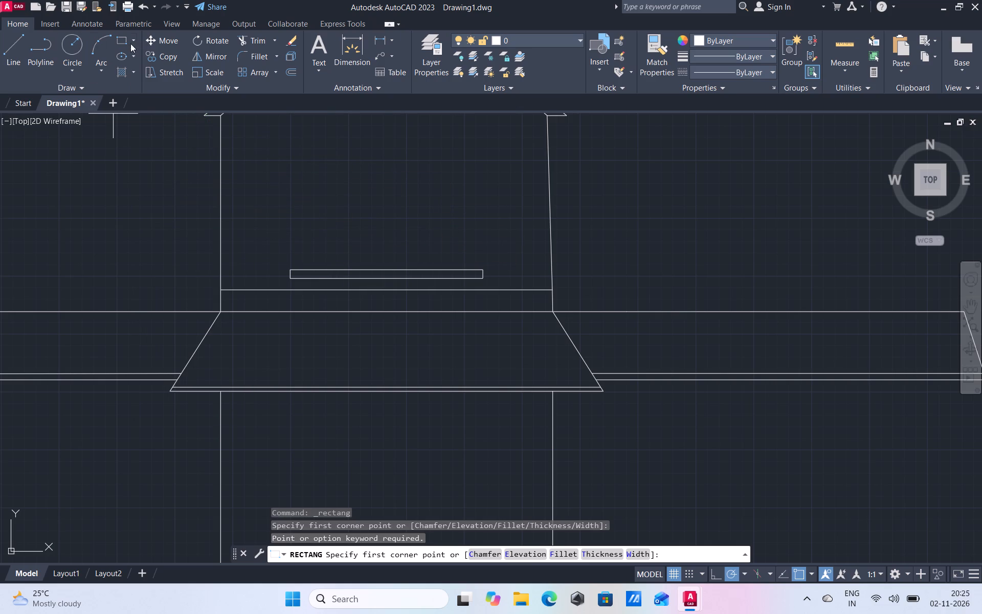
pyautogui.click(125, 42)
pyautogui.doubleClick(122, 35)
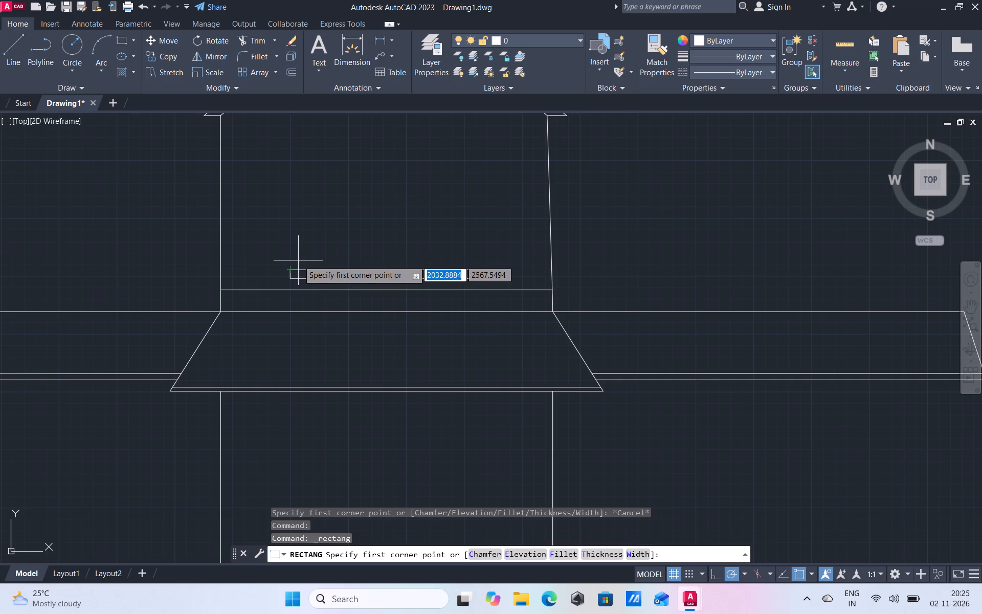
pyautogui.scroll(2, 298, 260)
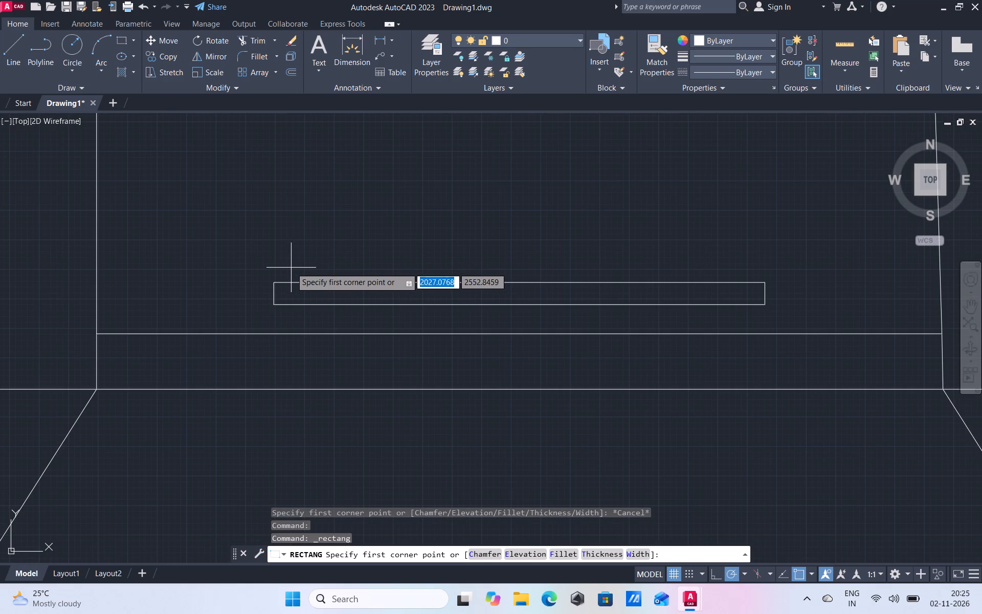
pyautogui.click(291, 268)
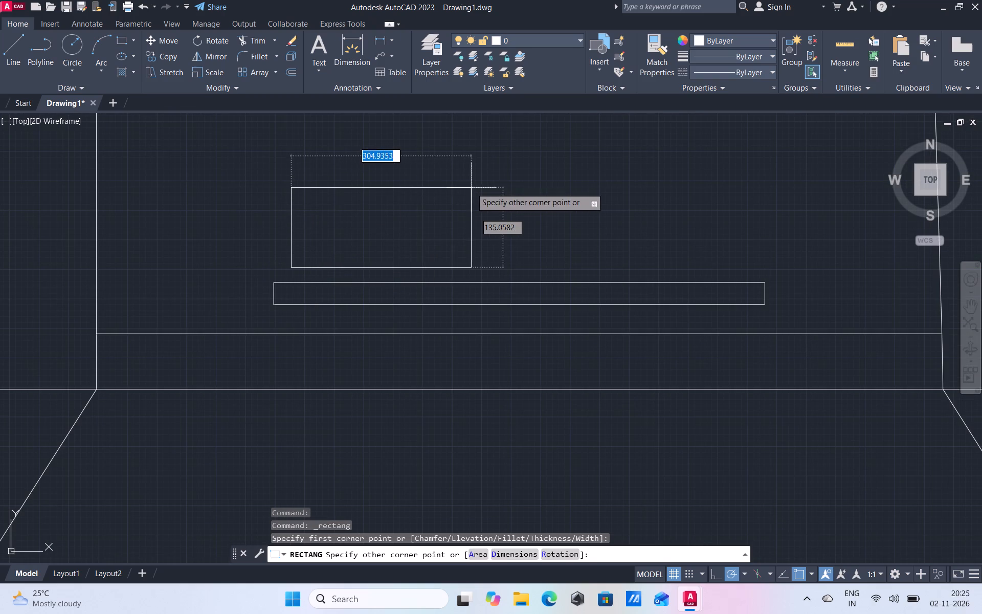
pyautogui.scroll(-3, 470, 186)
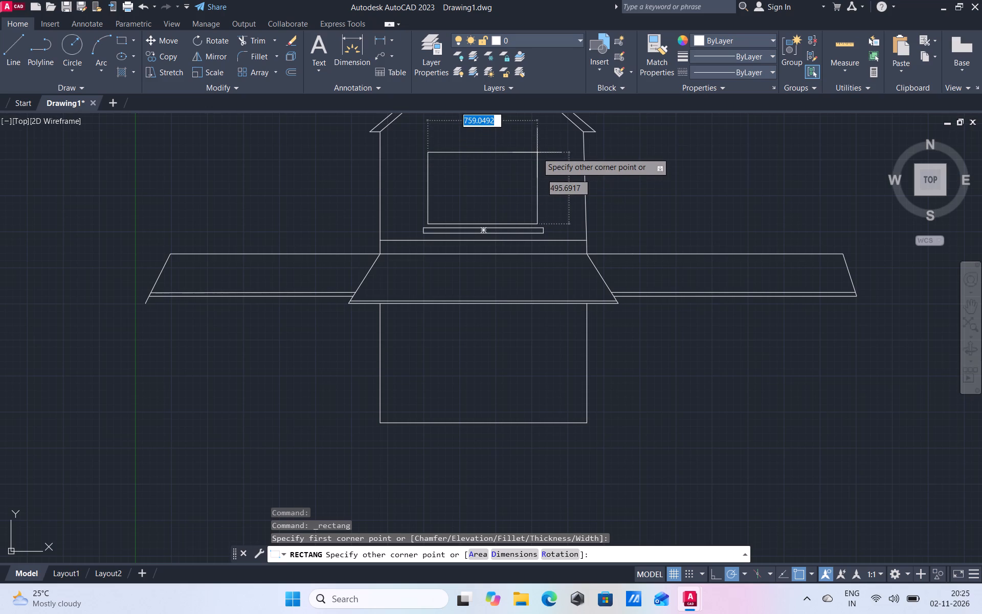
pyautogui.click(537, 152)
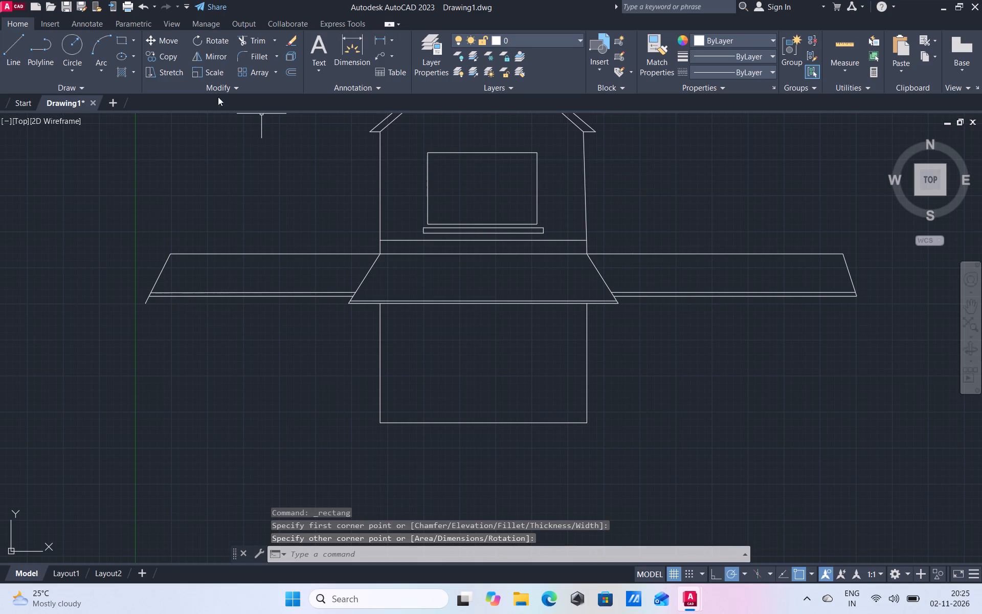
# Draw the window's inner frame as a rectangle about 450 units high, slightly inset within the outer frame.
pyautogui.click(124, 41)
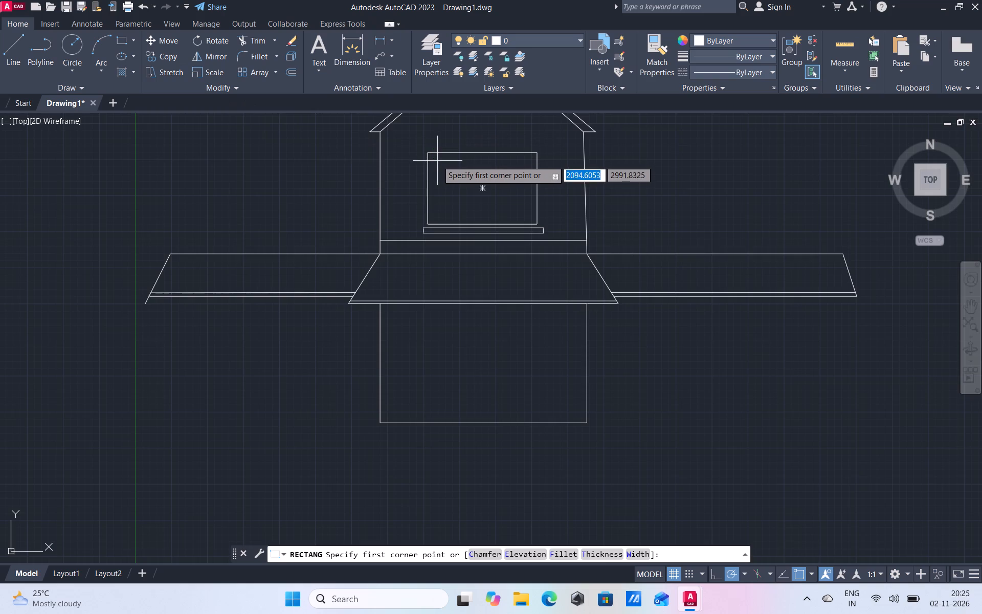
pyautogui.scroll(2, 434, 162)
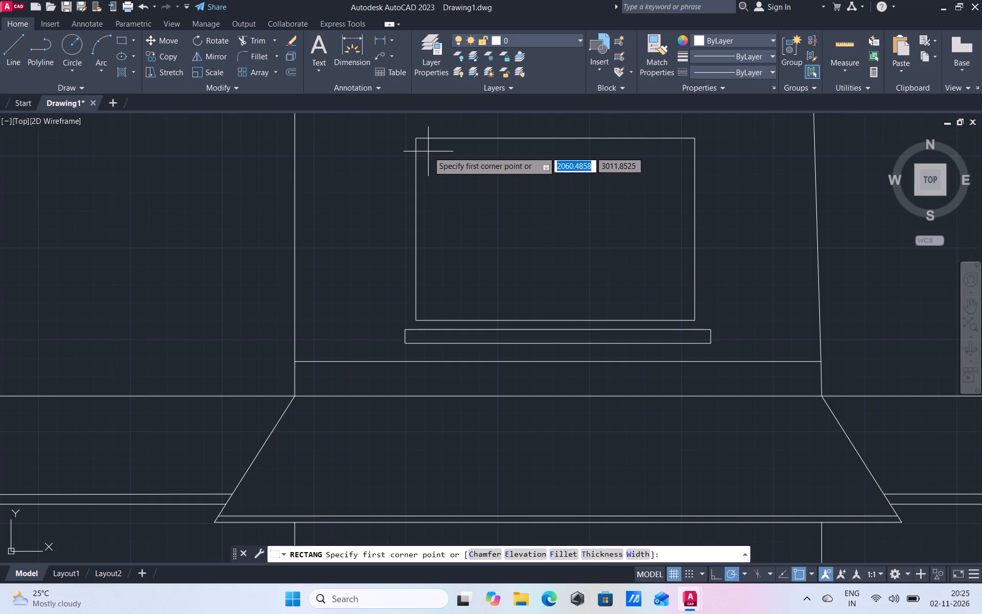
pyautogui.click(422, 146)
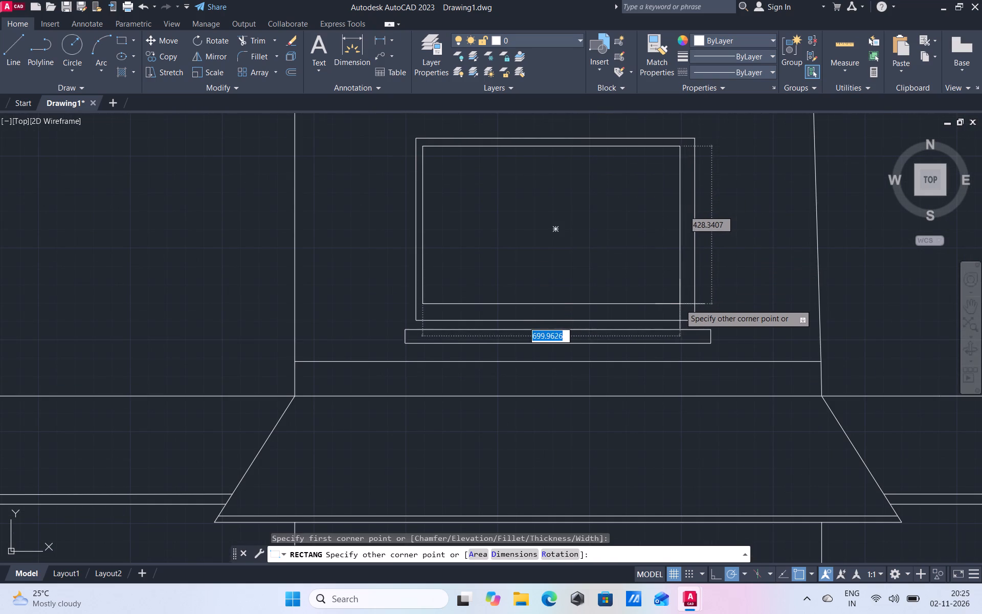
pyautogui.scroll(1, 680, 304)
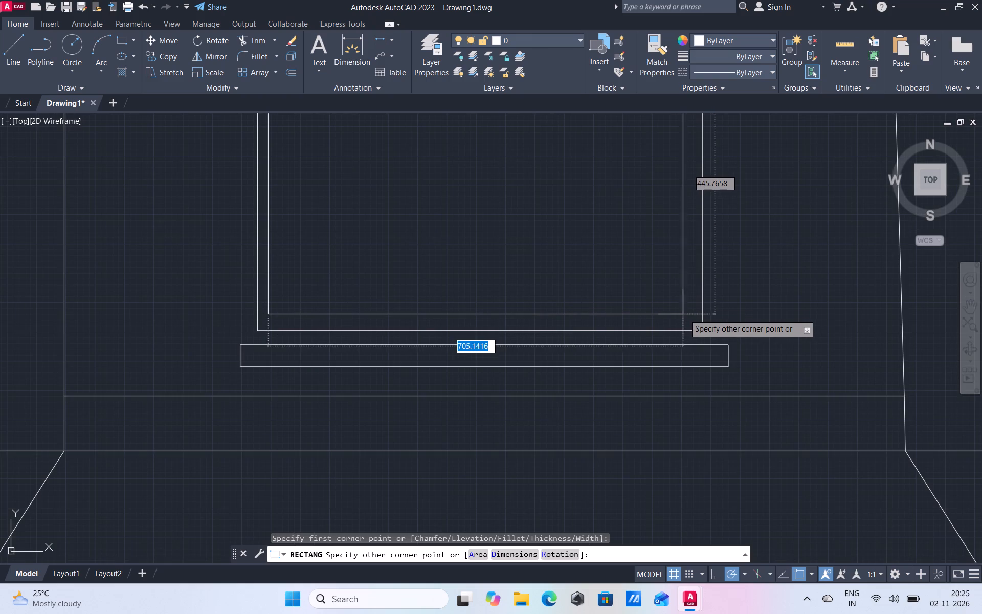
pyautogui.click(689, 317)
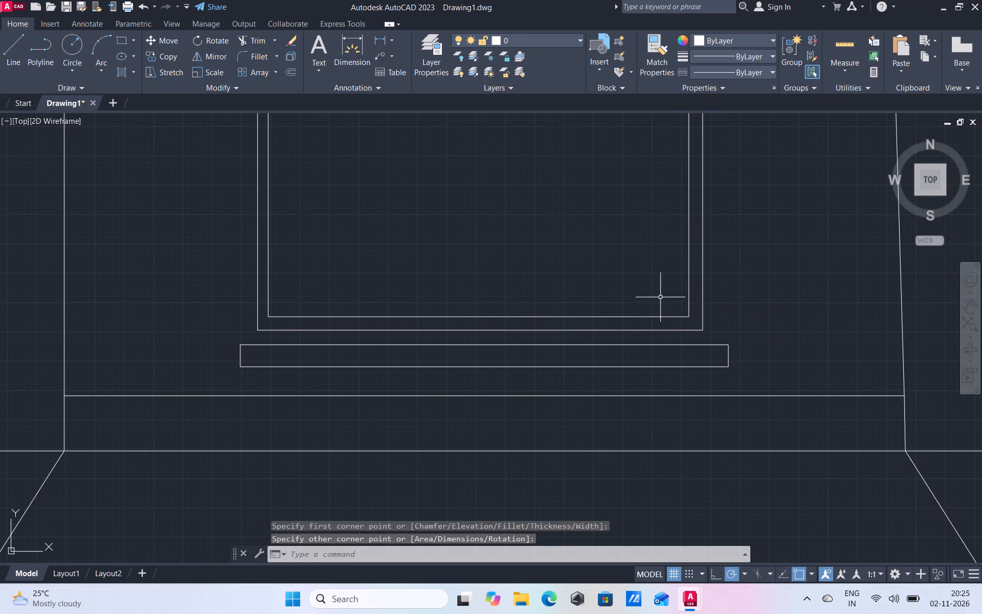
pyautogui.scroll(-4, 600, 262)
pyautogui.scroll(2, 570, 227)
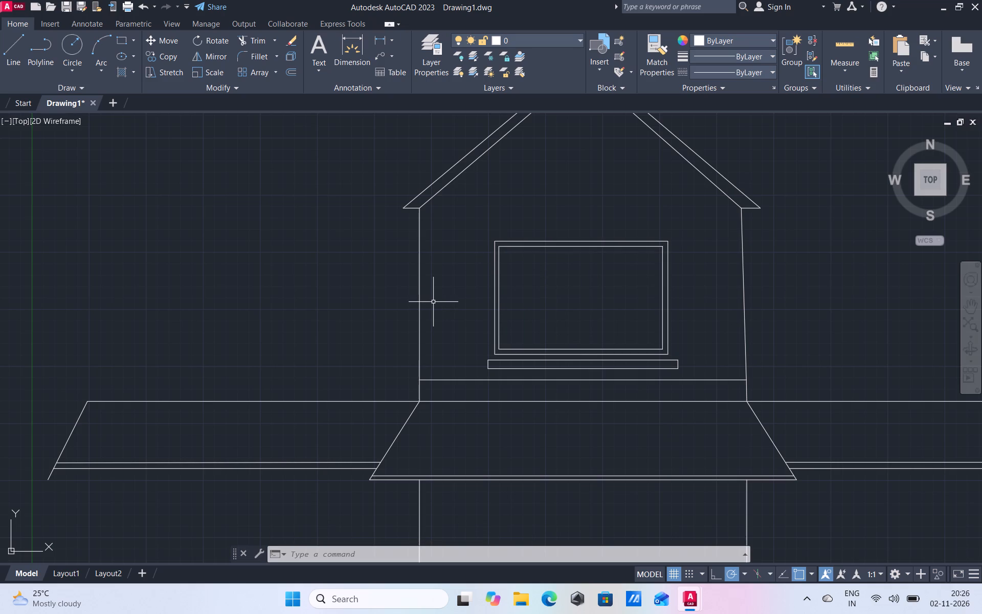
# Draw a small upright pane rectangle about 120 units wide in the inner frame's upper left corner.
pyautogui.click(126, 41)
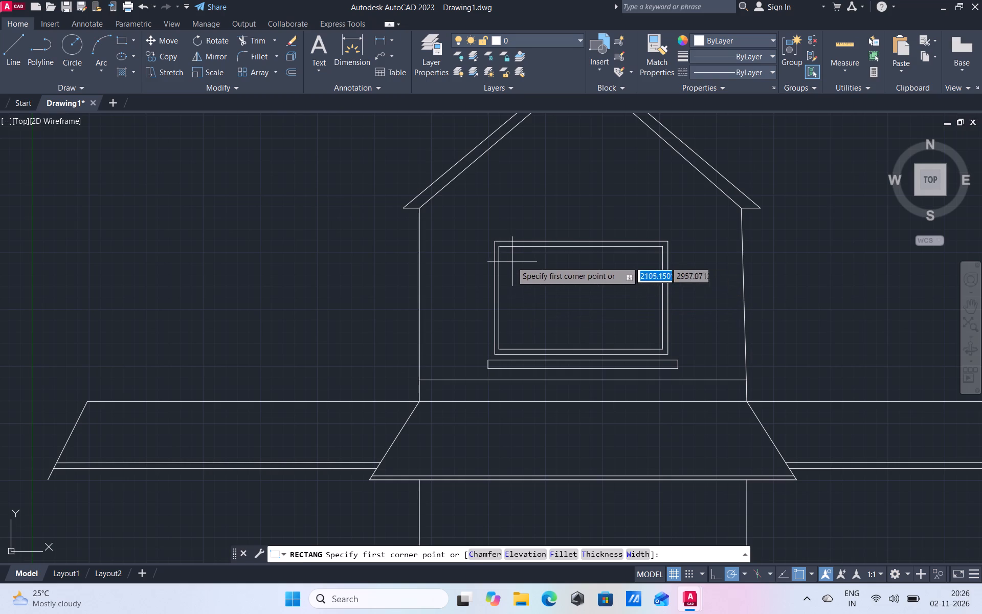
pyautogui.scroll(3, 508, 257)
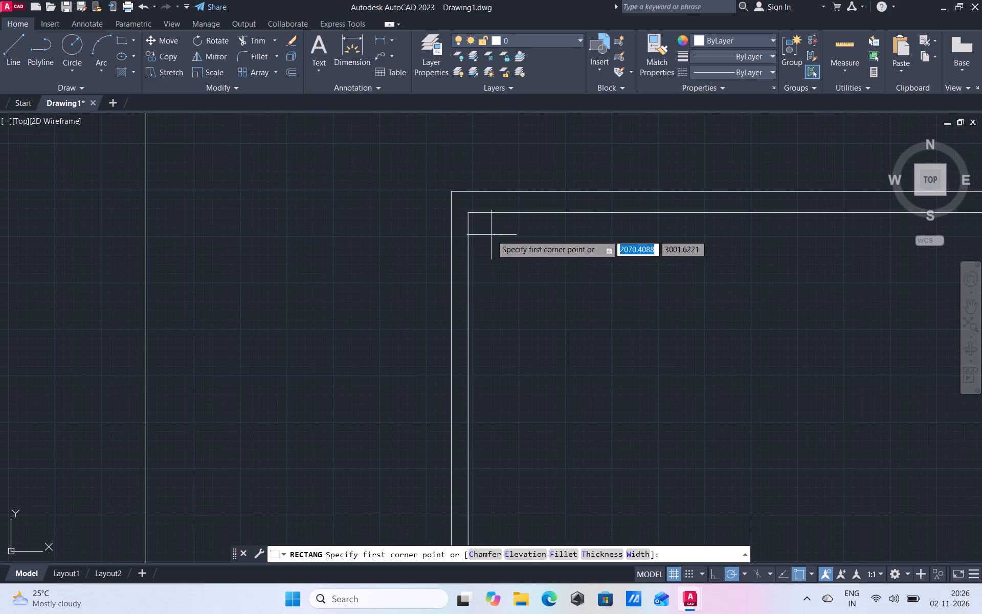
pyautogui.click(490, 235)
pyautogui.scroll(-2, 587, 327)
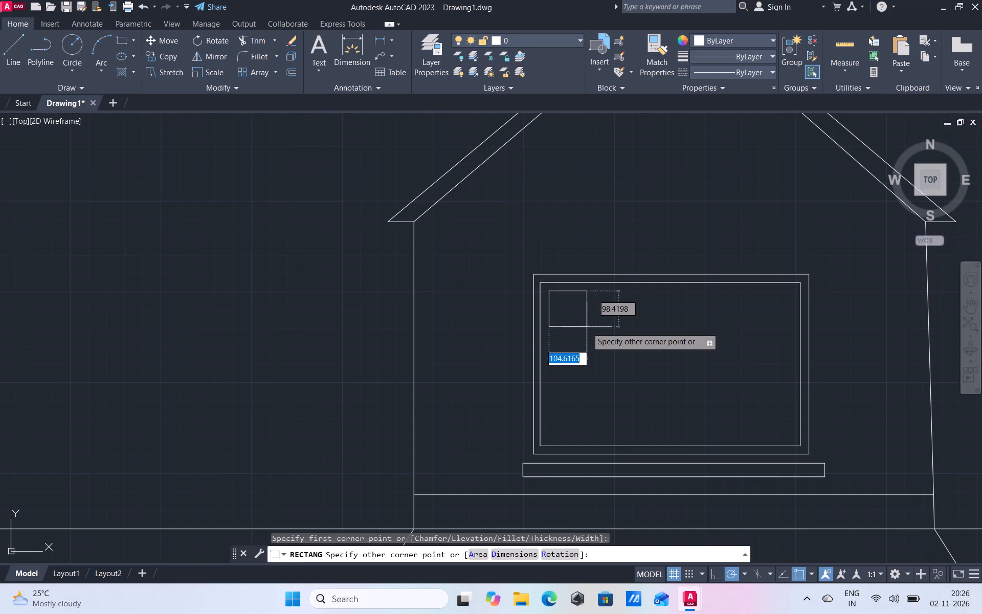
pyautogui.scroll(-1, 594, 340)
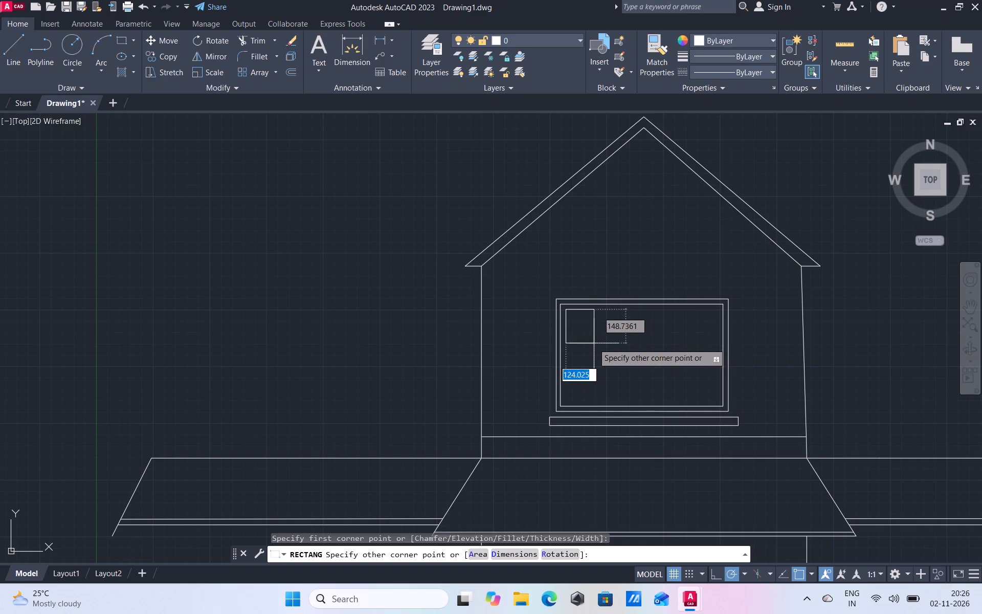
pyautogui.click(592, 347)
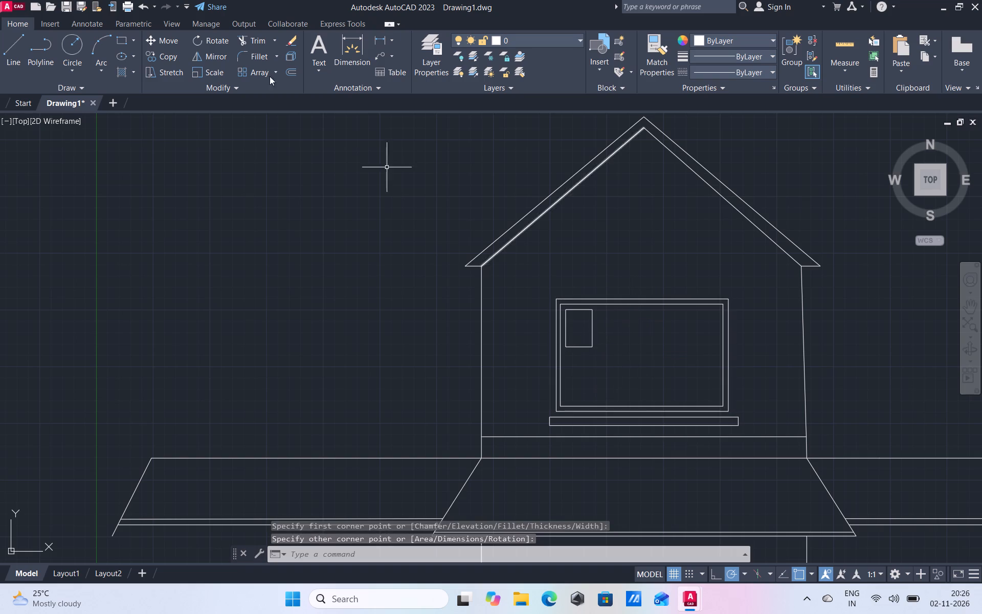
# Draw a vertical centre line from the midpoint of the inner frame's bottom edge to the midpoint of its top edge.
pyautogui.moveTo(24, 44); pyautogui.dragTo(28, 49)
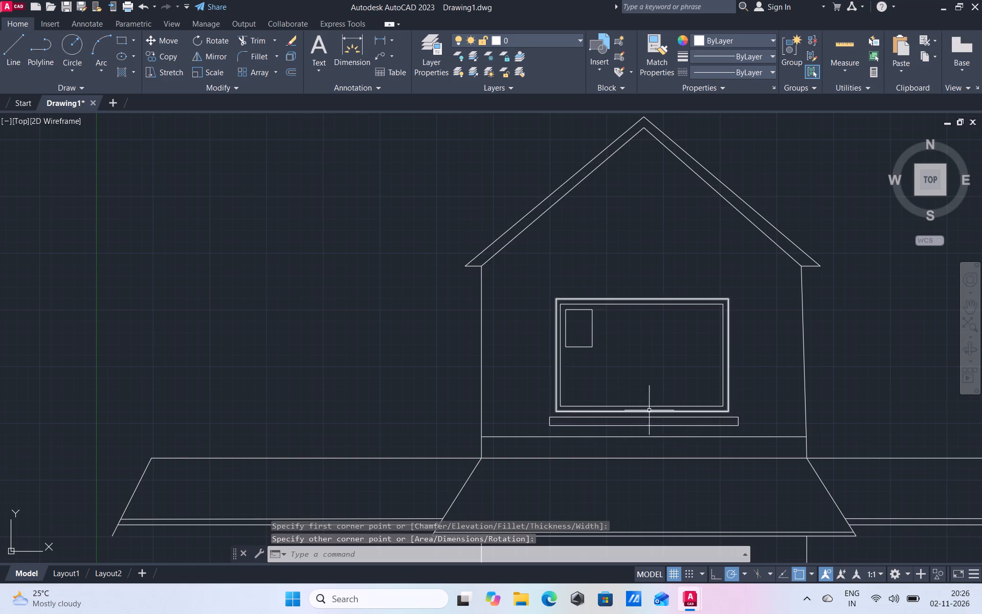
pyautogui.click(13, 49)
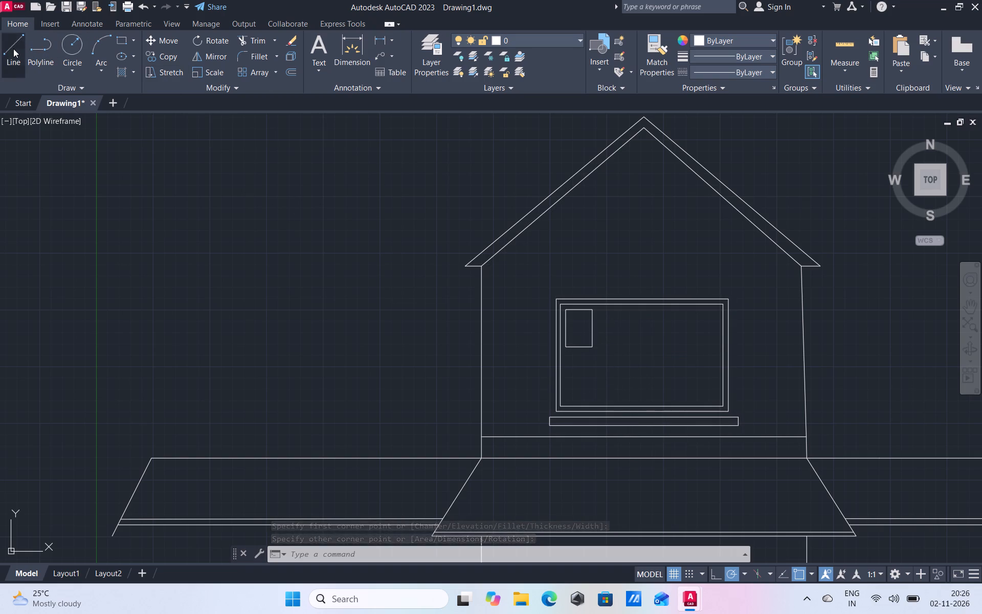
pyautogui.click(643, 405)
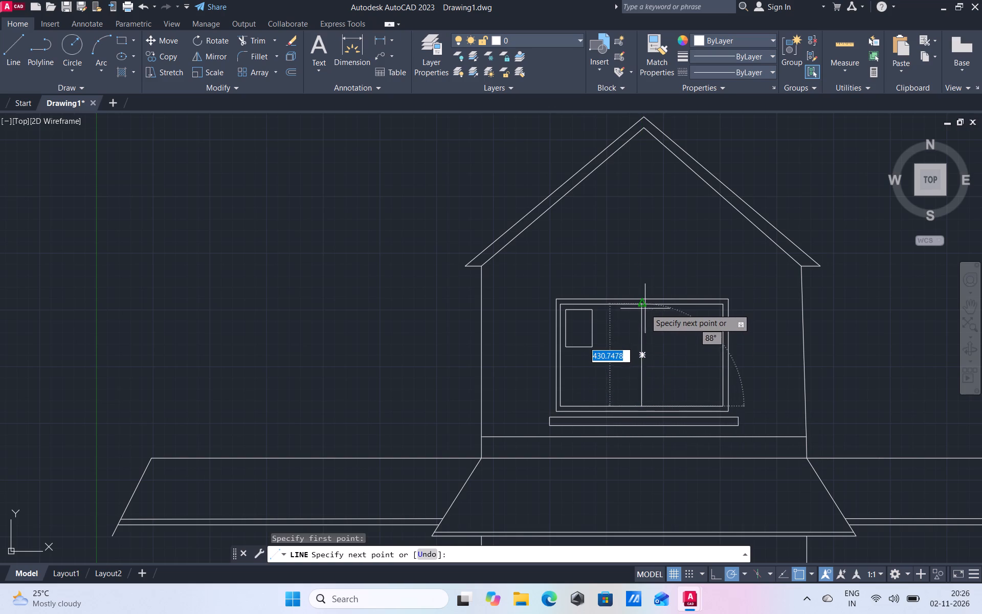
pyautogui.moveTo(645, 306); pyautogui.dragTo(663, 337)
pyautogui.rightClick(694, 376)
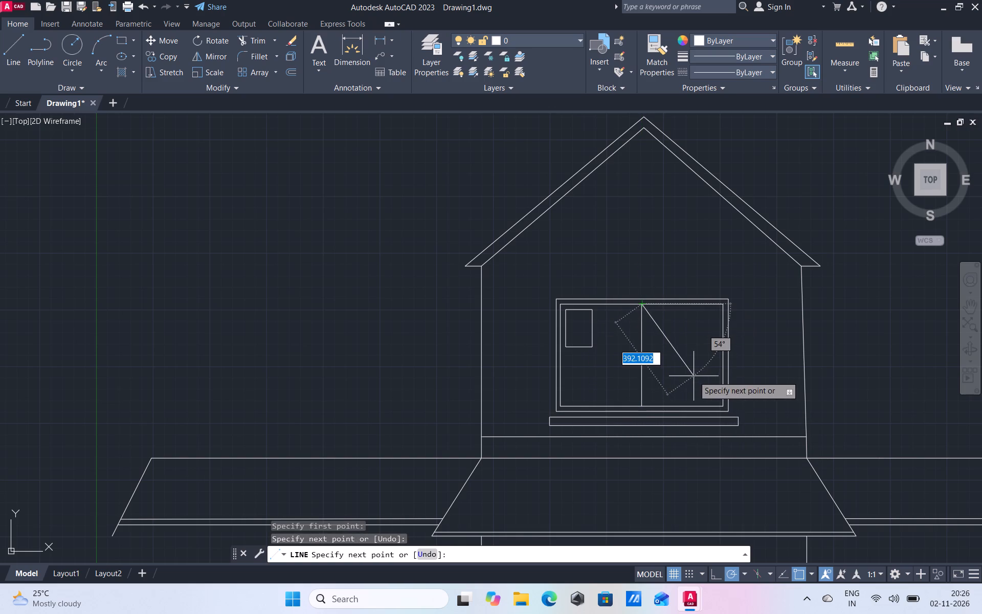
pyautogui.click(728, 396)
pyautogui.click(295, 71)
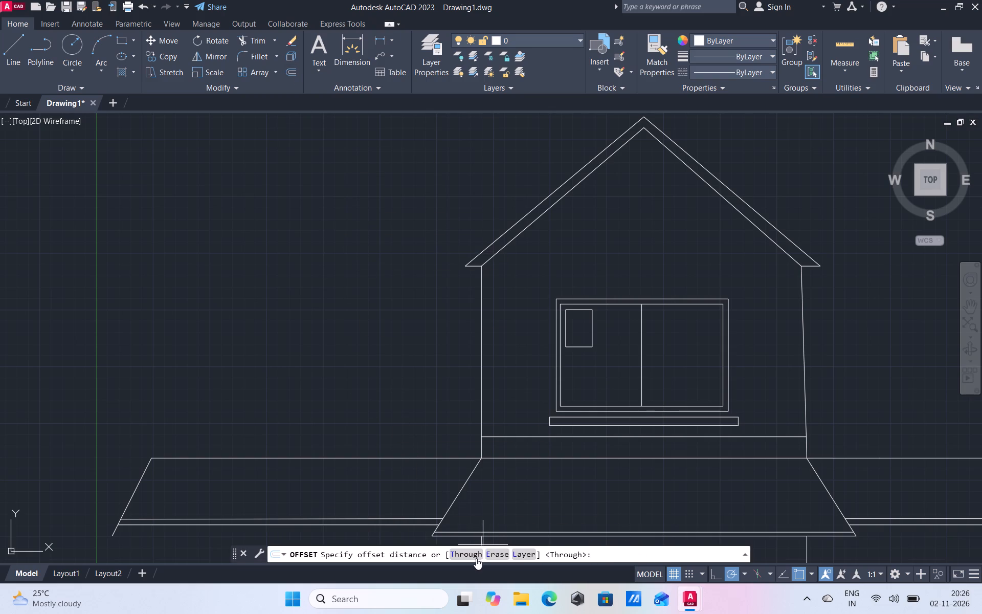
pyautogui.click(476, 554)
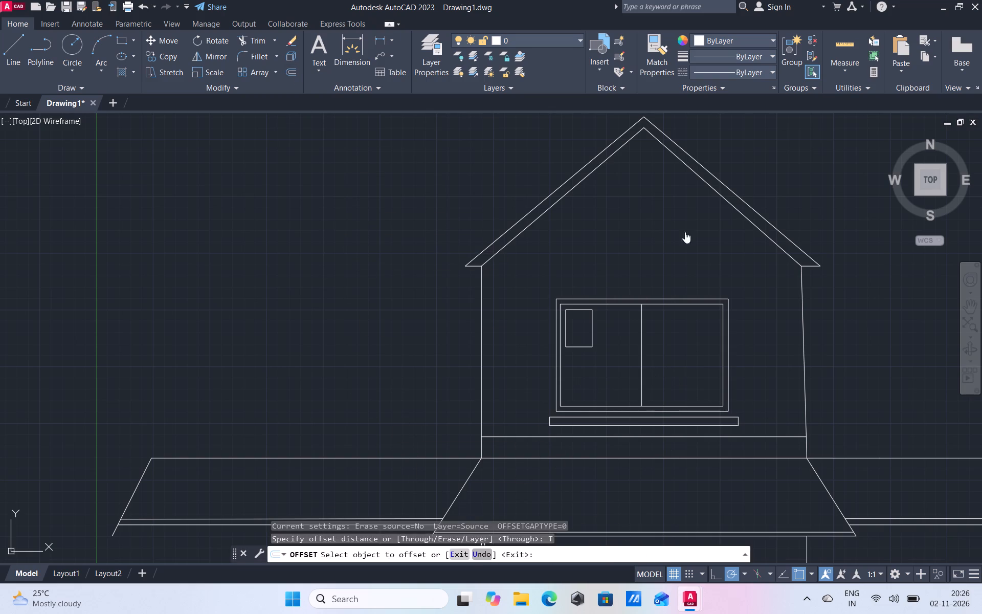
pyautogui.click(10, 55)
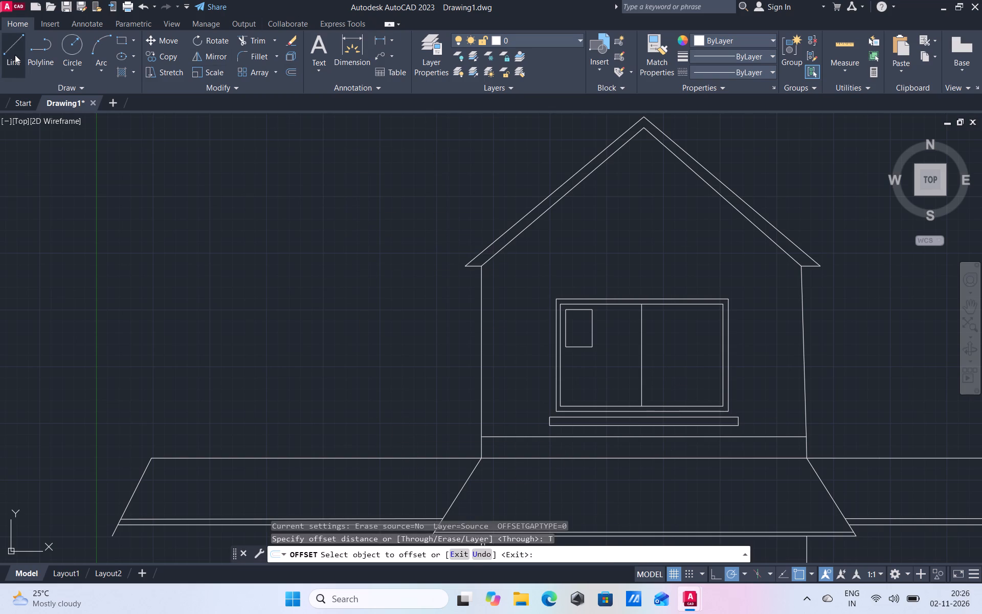
# Draw a second vertical line about 450 units long just beside the centre line, from the inner frame's bottom edge to its top.
pyautogui.scroll(3, 724, 402)
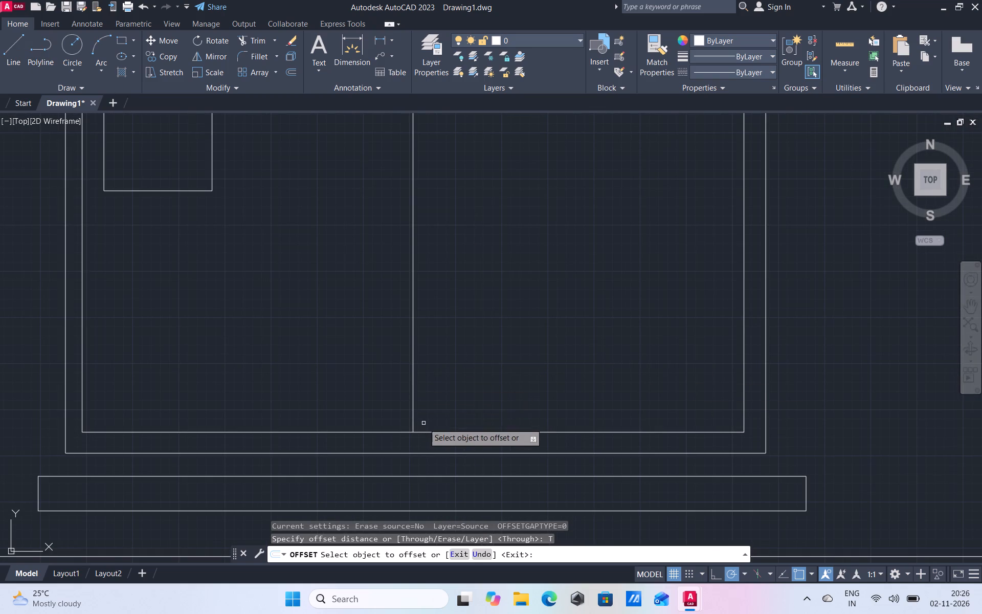
pyautogui.doubleClick(20, 57)
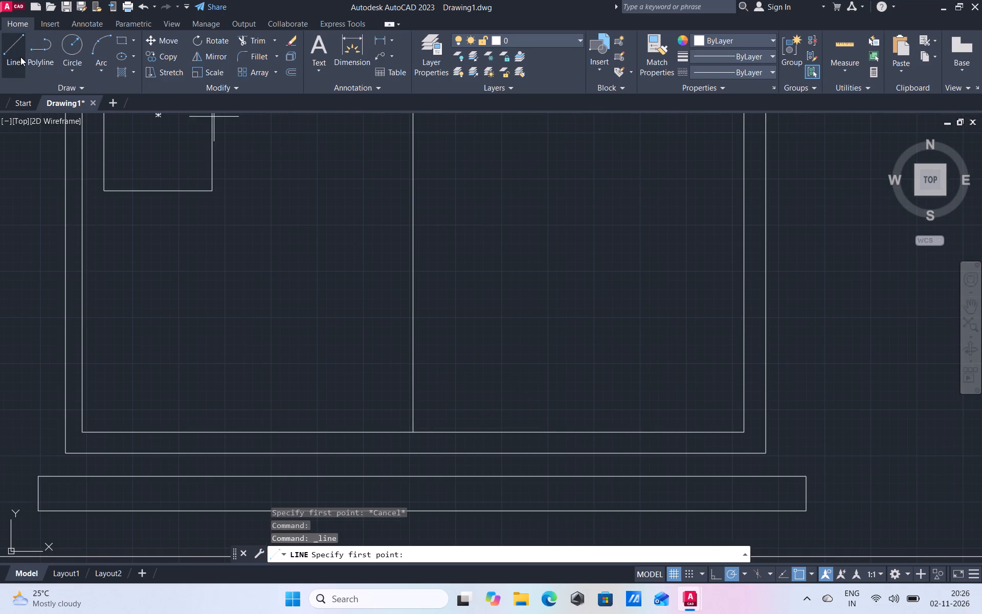
pyautogui.click(426, 428)
pyautogui.scroll(-1, 430, 170)
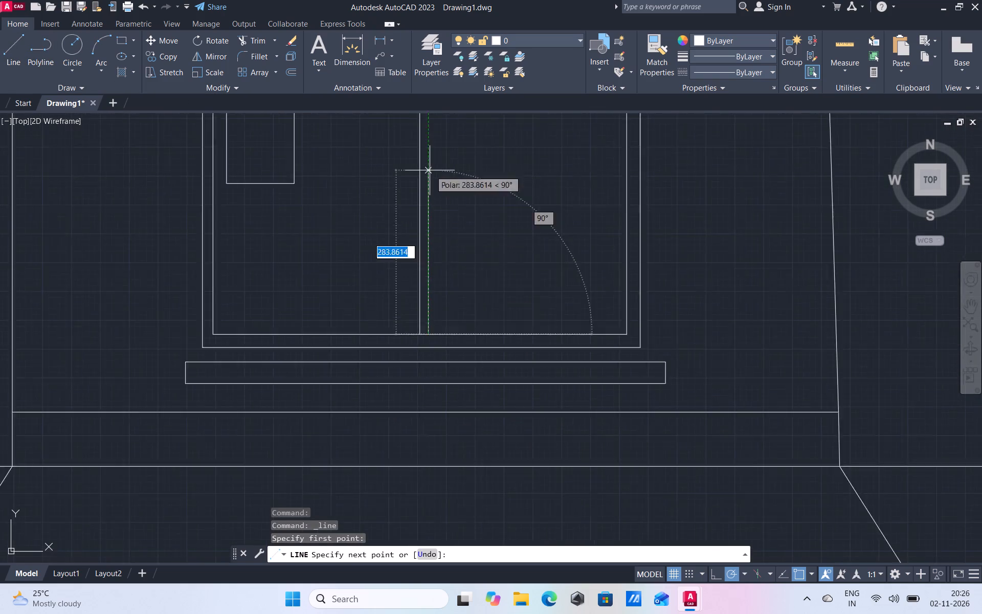
pyautogui.scroll(-3, 430, 170)
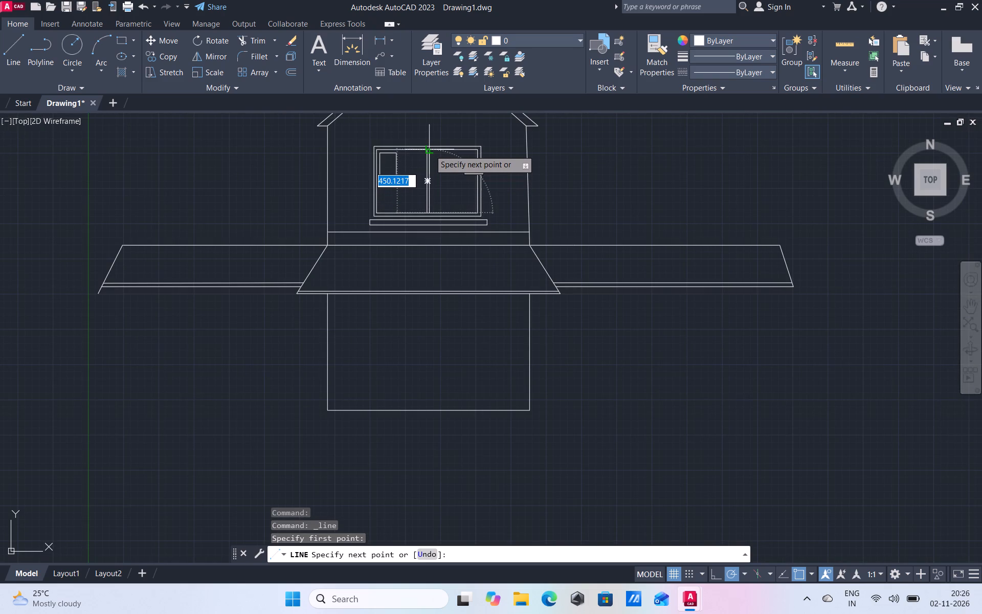
pyautogui.click(430, 149)
pyautogui.rightClick(453, 194)
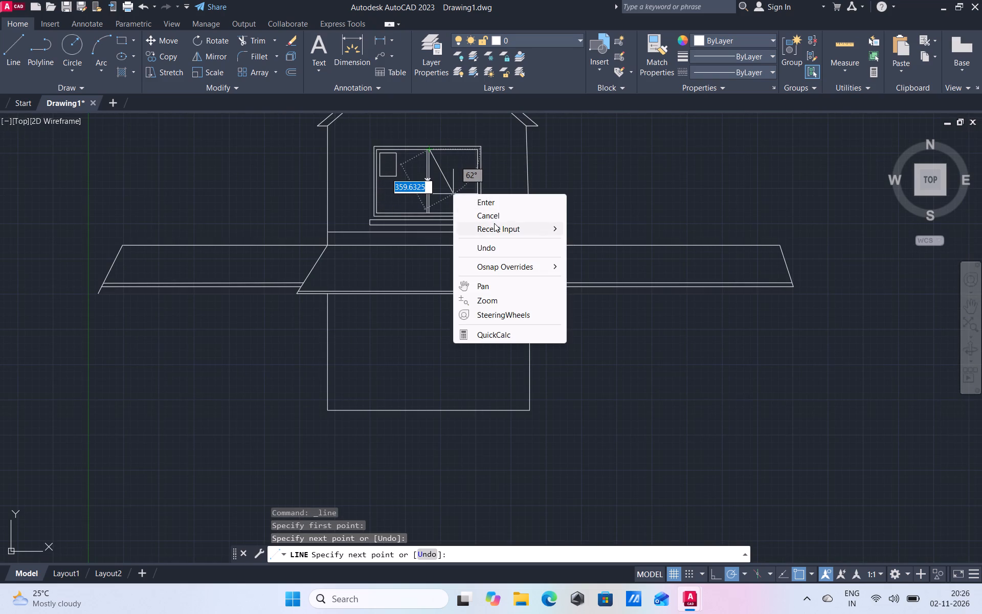
pyautogui.click(494, 223)
pyautogui.click(488, 213)
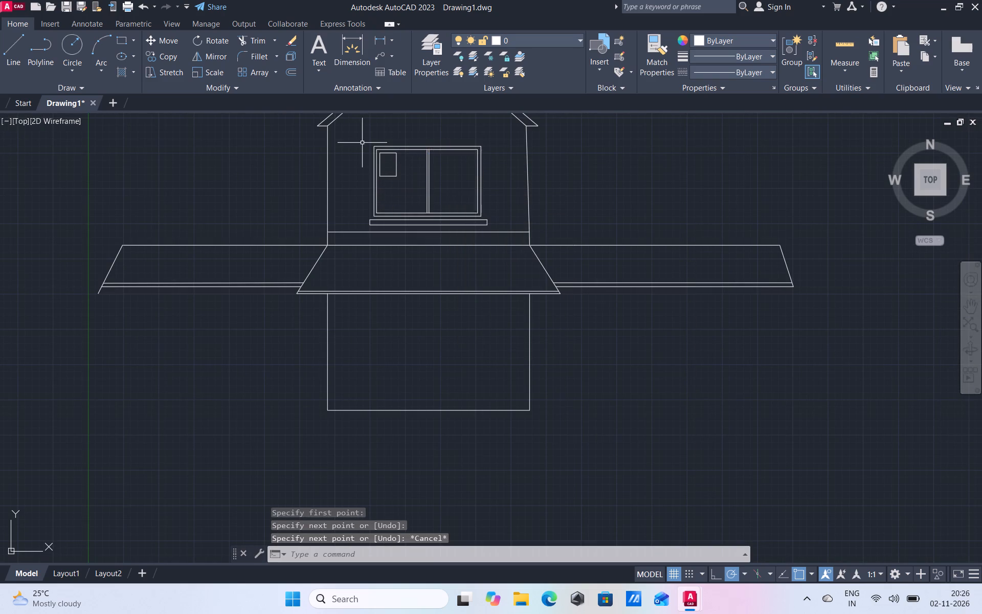
# Copy the small pane rectangle to three more positions in the window's left half, forming a two-by-two grid.
pyautogui.scroll(1, 397, 168)
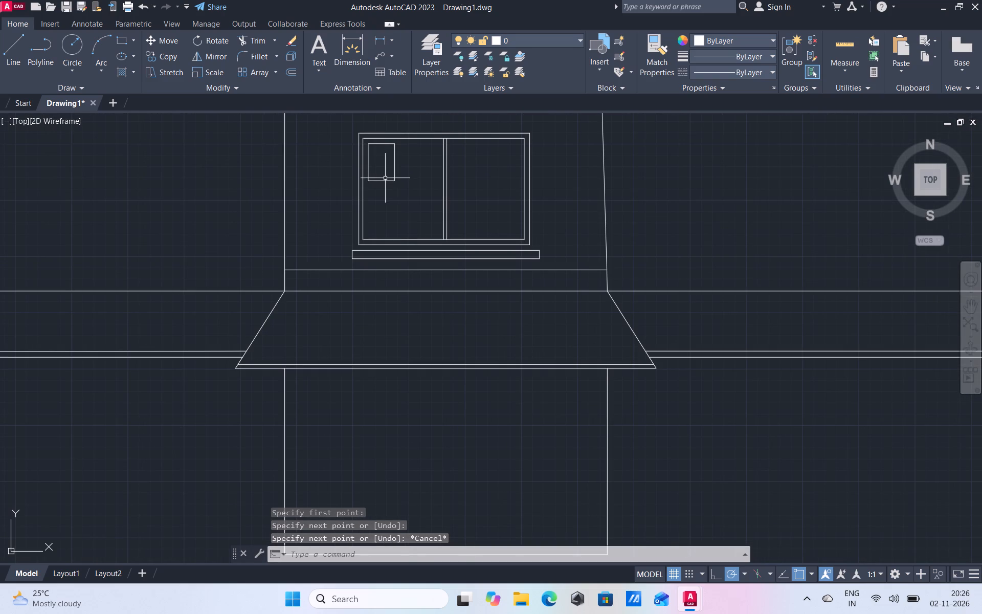
pyautogui.click(387, 180)
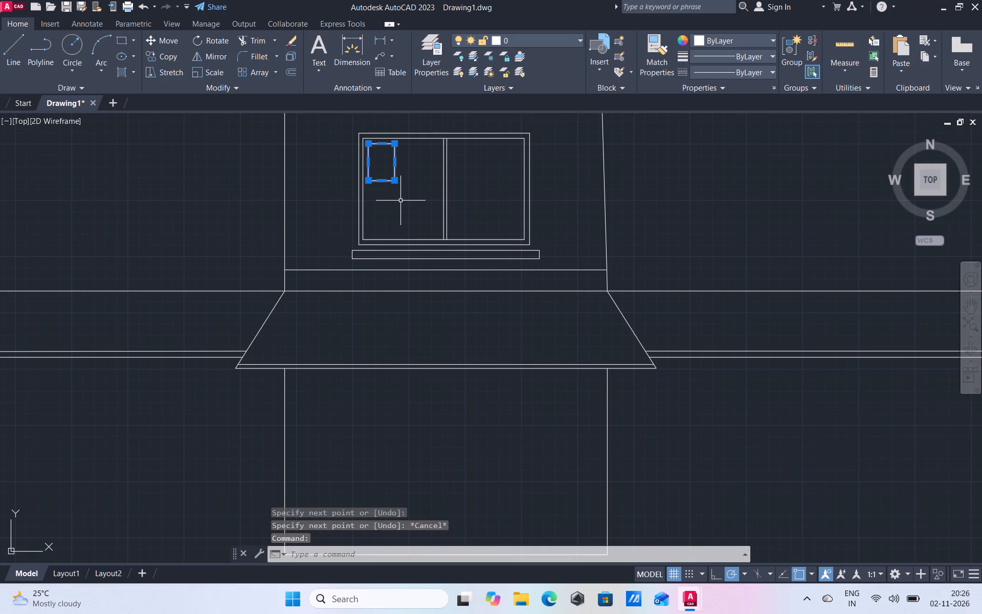
pyautogui.write('co')
pyautogui.press('Return')
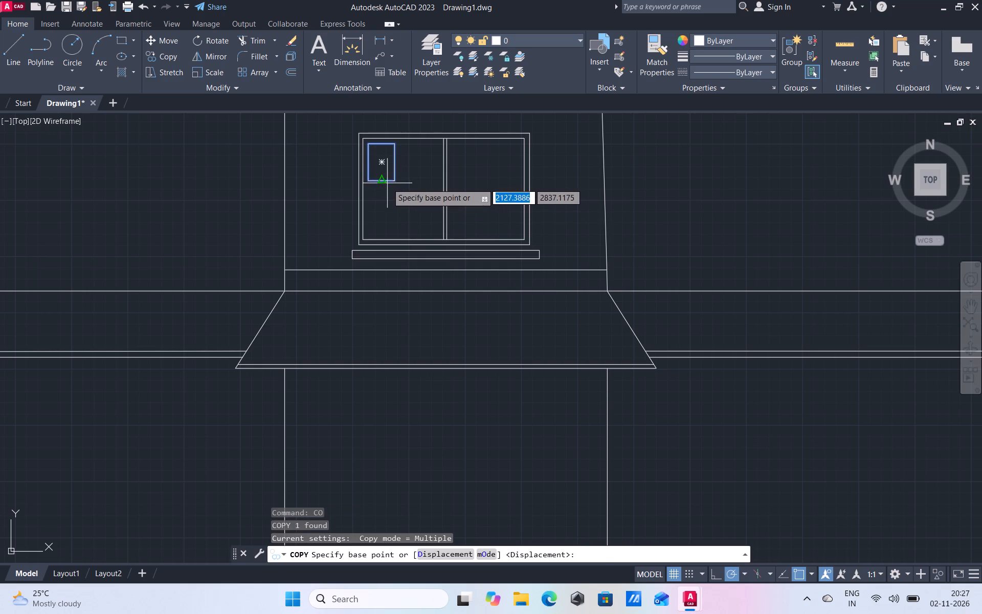
pyautogui.click(387, 183)
pyautogui.click(420, 186)
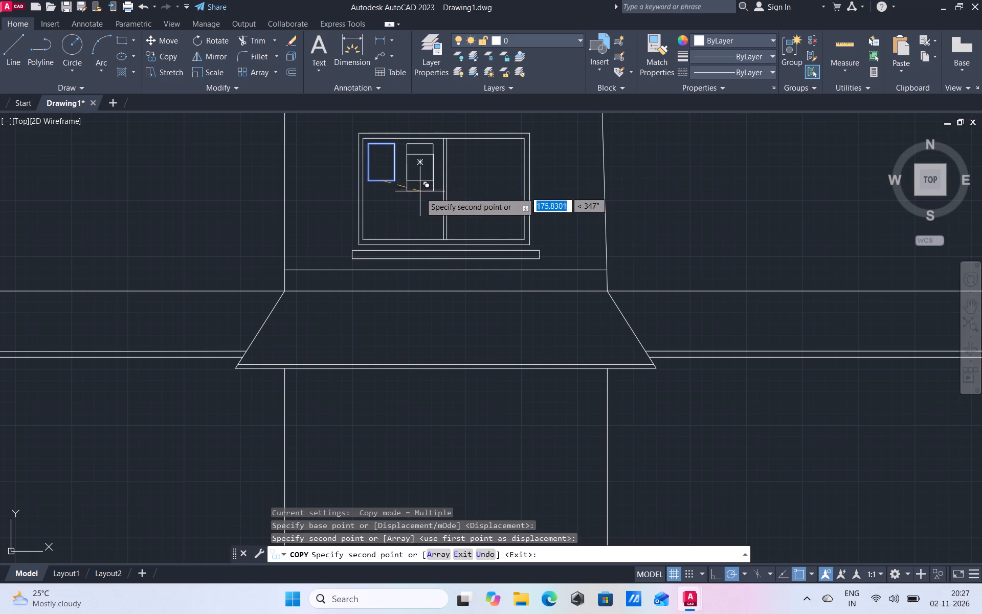
pyautogui.moveTo(387, 229); pyautogui.dragTo(395, 229)
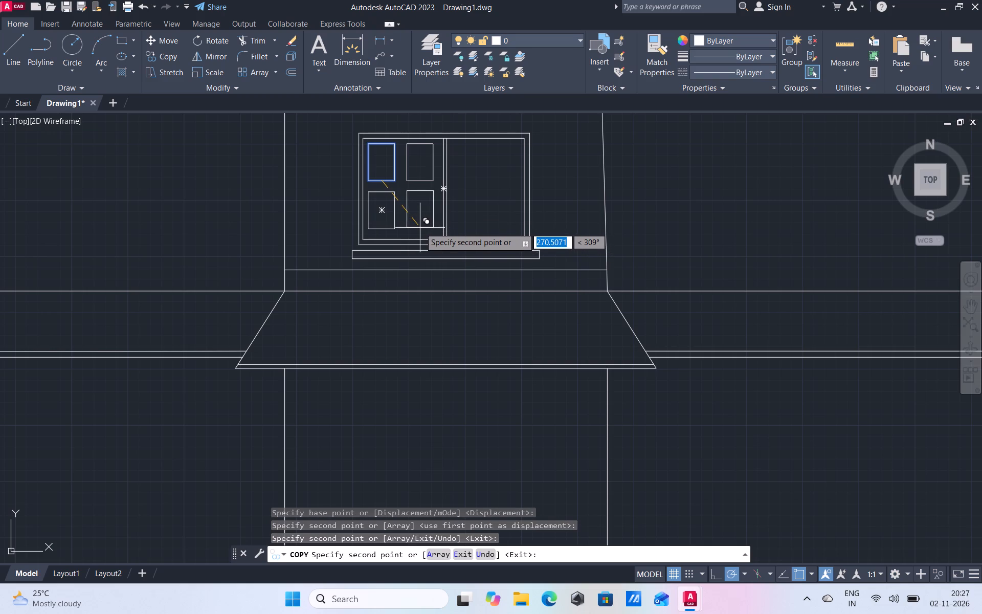
pyautogui.click(420, 229)
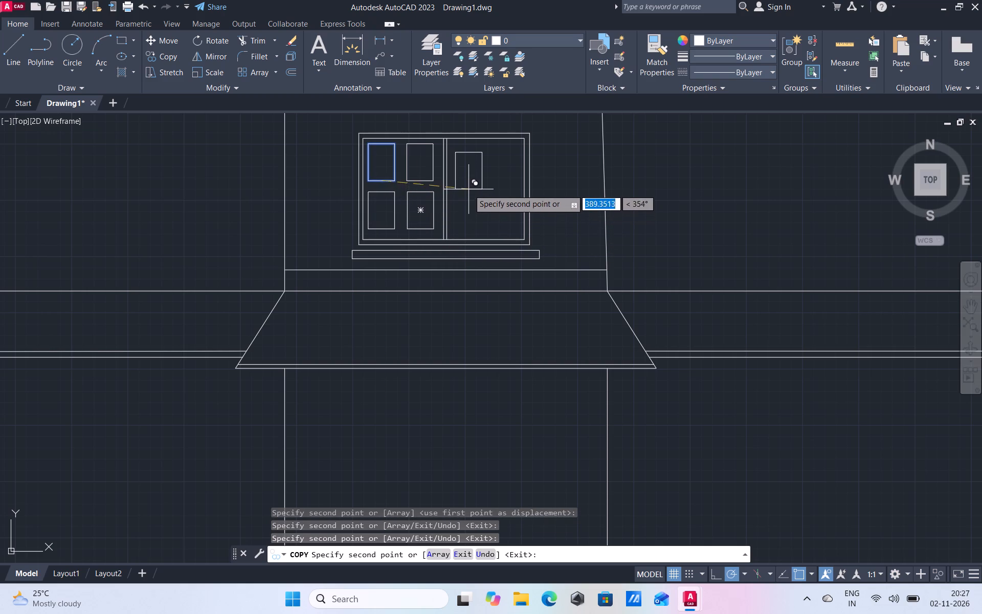
# Place four more copies of the pane as a two-by-two grid in the window's right half.
pyautogui.click(467, 185)
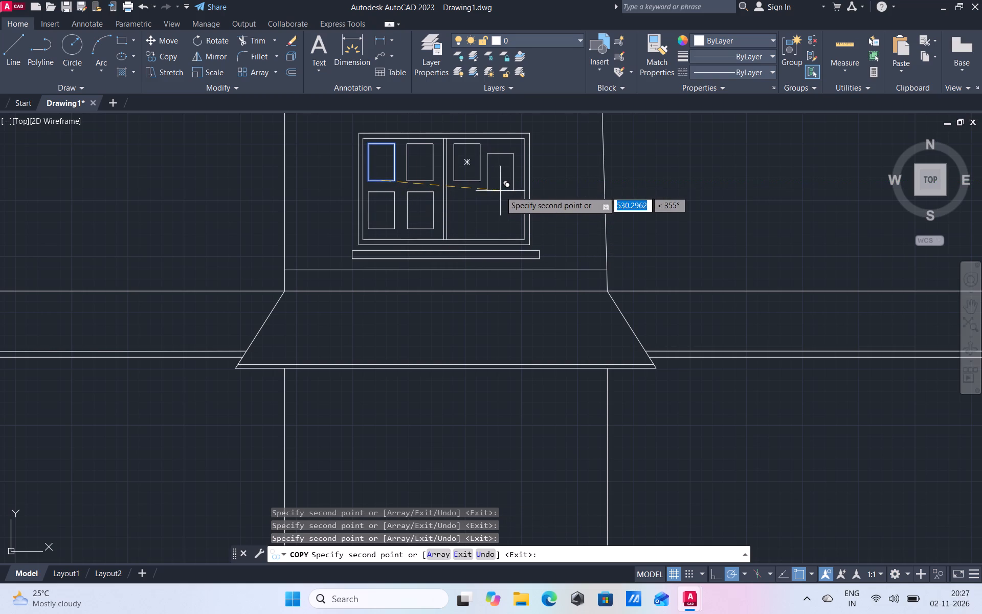
pyautogui.click(501, 186)
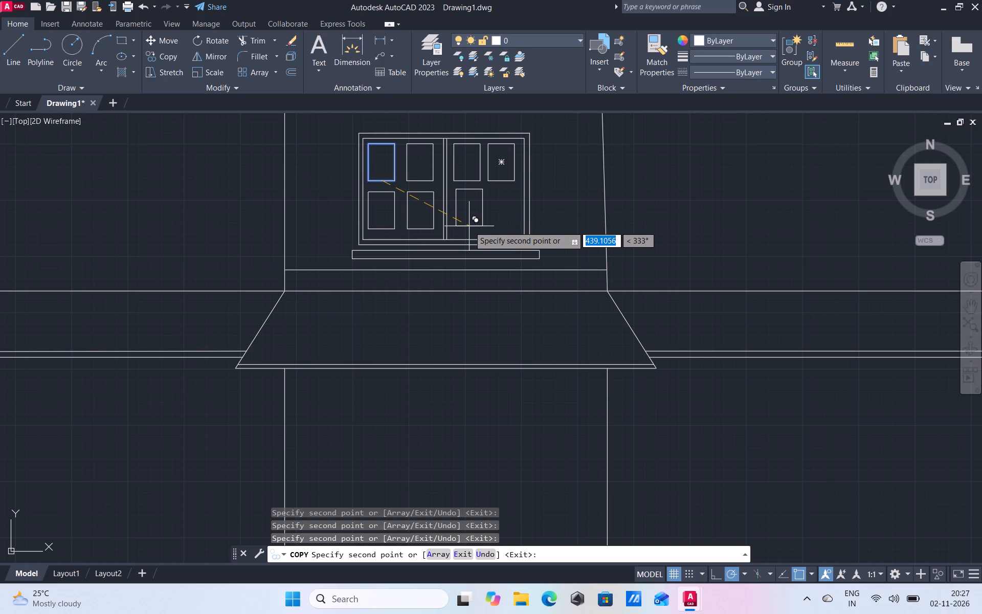
pyautogui.click(467, 226)
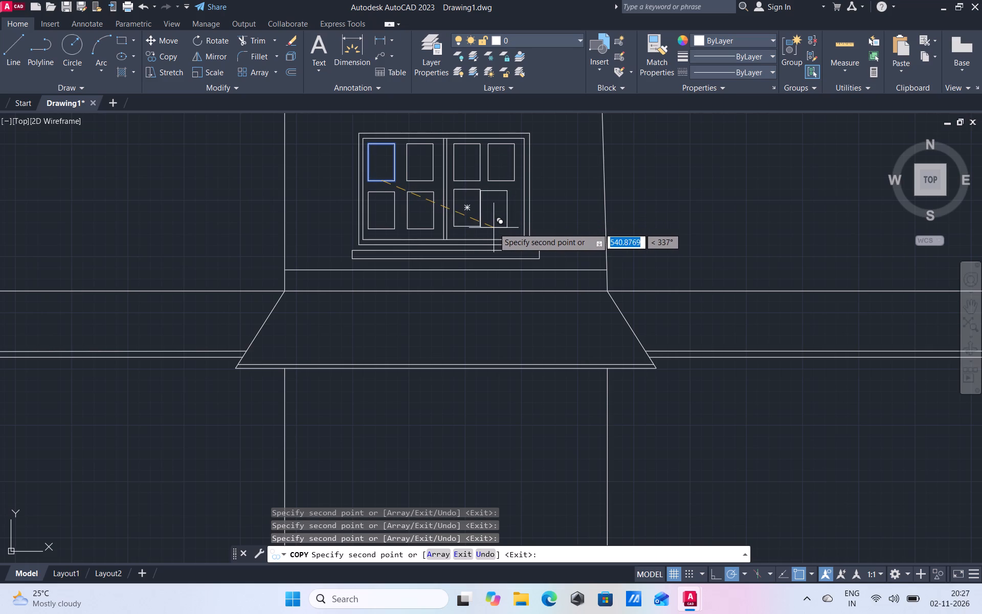
pyautogui.click(500, 227)
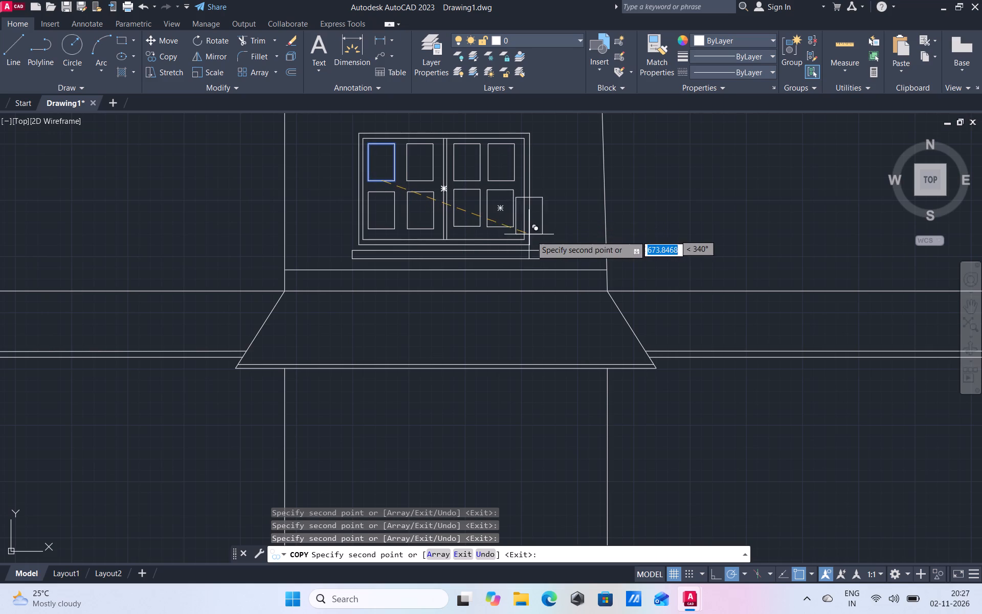
pyautogui.rightClick(667, 228)
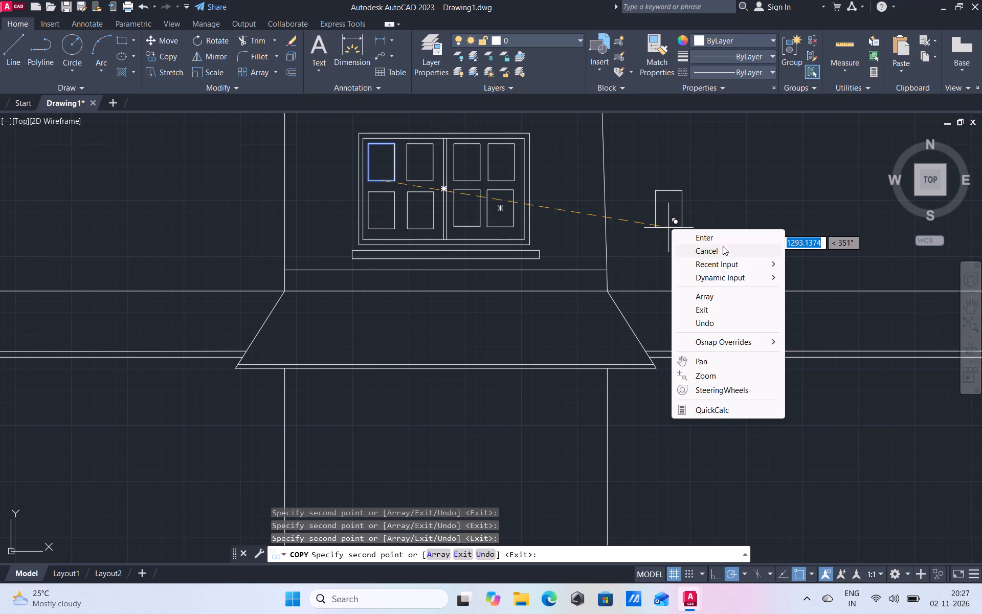
pyautogui.click(728, 254)
# Draw a horizontal line just above the window's outer frame, slightly shorter than the frame's width.
pyautogui.scroll(-2, 447, 189)
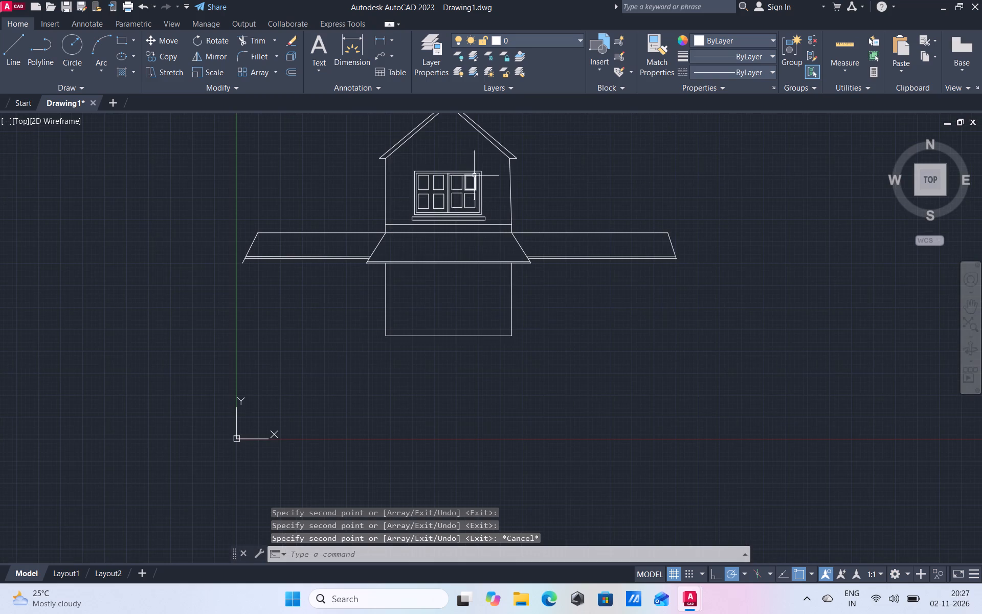
pyautogui.scroll(-2, 466, 155)
pyautogui.scroll(3, 462, 166)
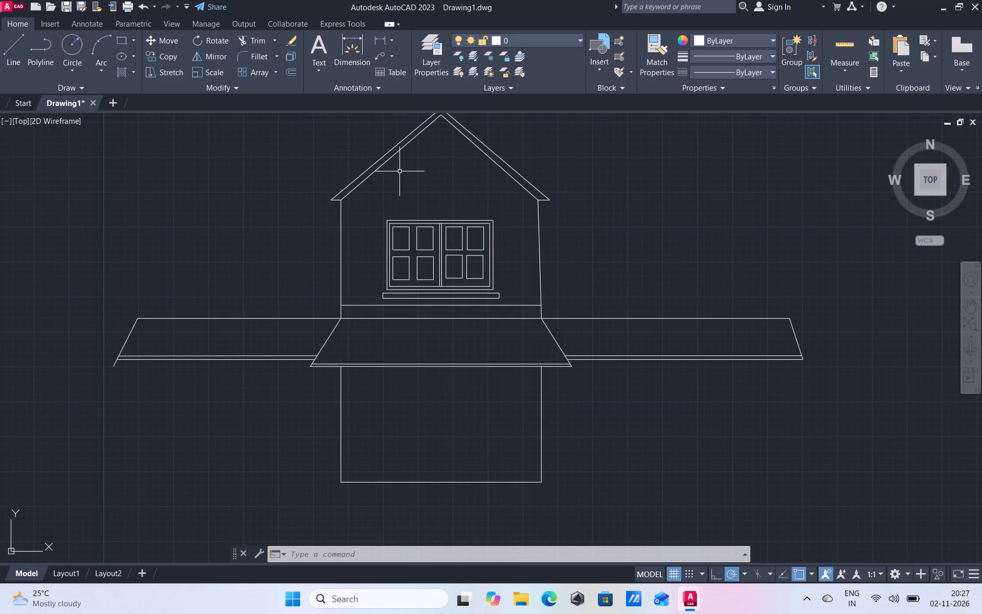
pyautogui.moveTo(8, 60); pyautogui.dragTo(13, 61)
pyautogui.scroll(1, 411, 214)
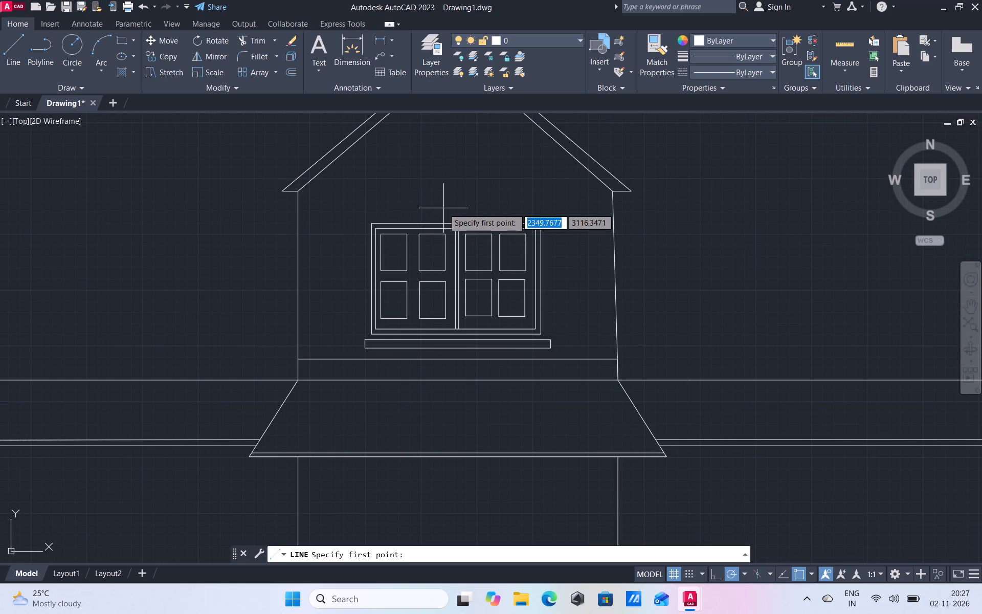
pyautogui.scroll(1, 395, 213)
pyautogui.click(389, 219)
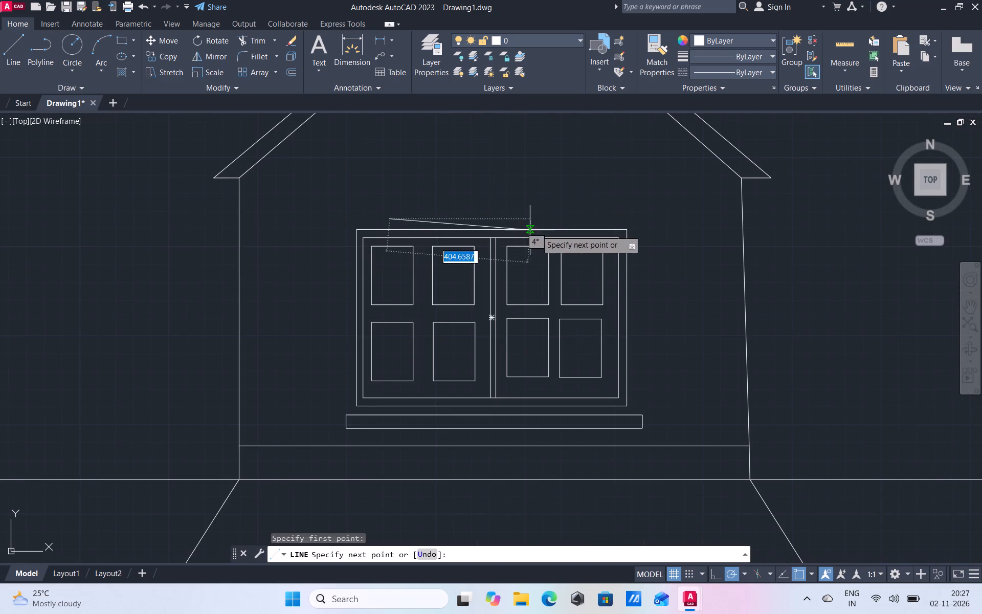
pyautogui.click(604, 221)
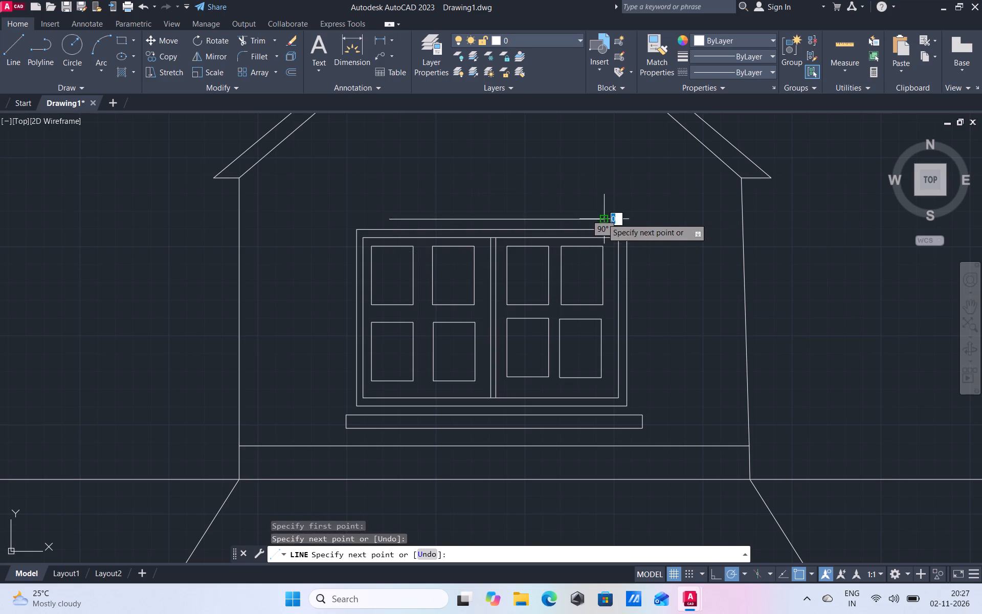
pyautogui.rightClick(585, 206)
pyautogui.click(614, 224)
# Draw a vertical line about 334 units upward from the midpoint of the horizontal line above the window.
pyautogui.scroll(-3, 445, 193)
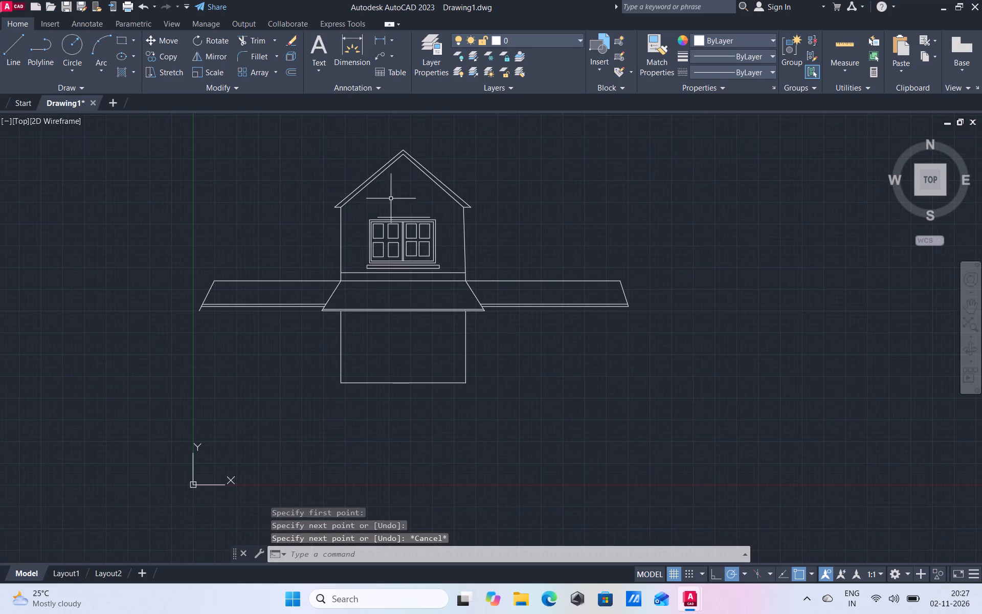
pyautogui.scroll(2, 416, 193)
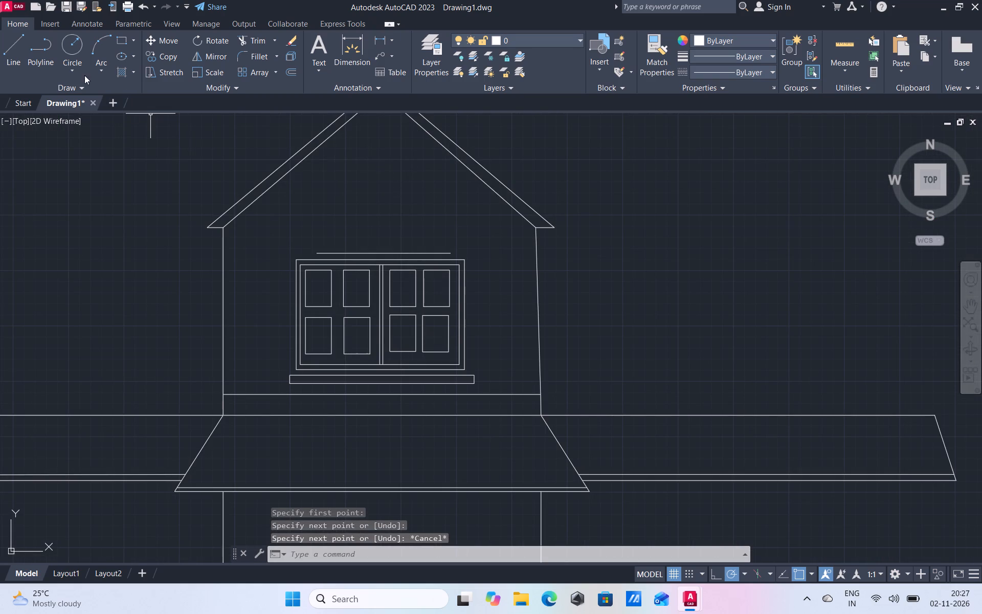
pyautogui.click(17, 48)
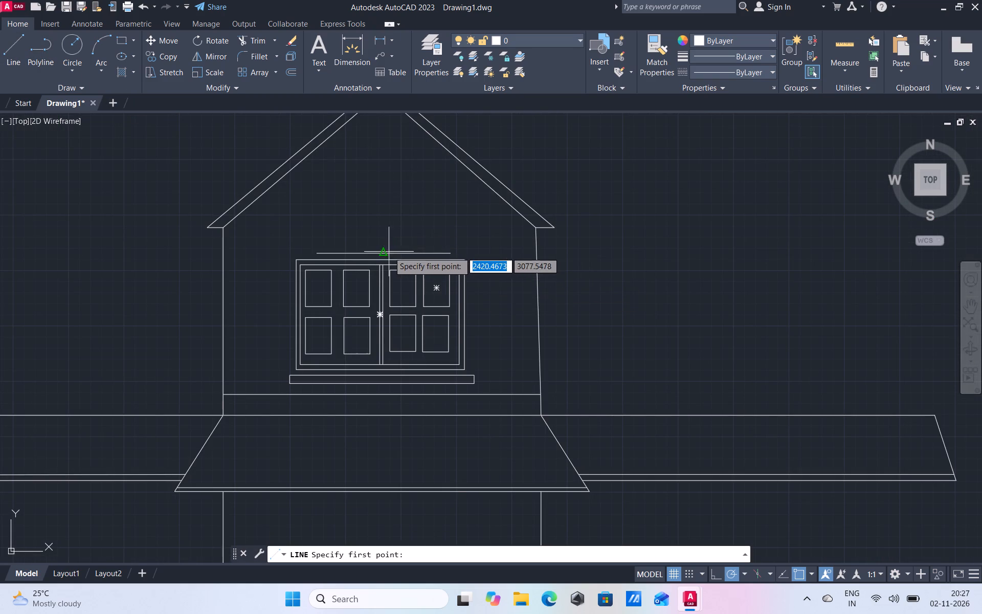
pyautogui.click(381, 250)
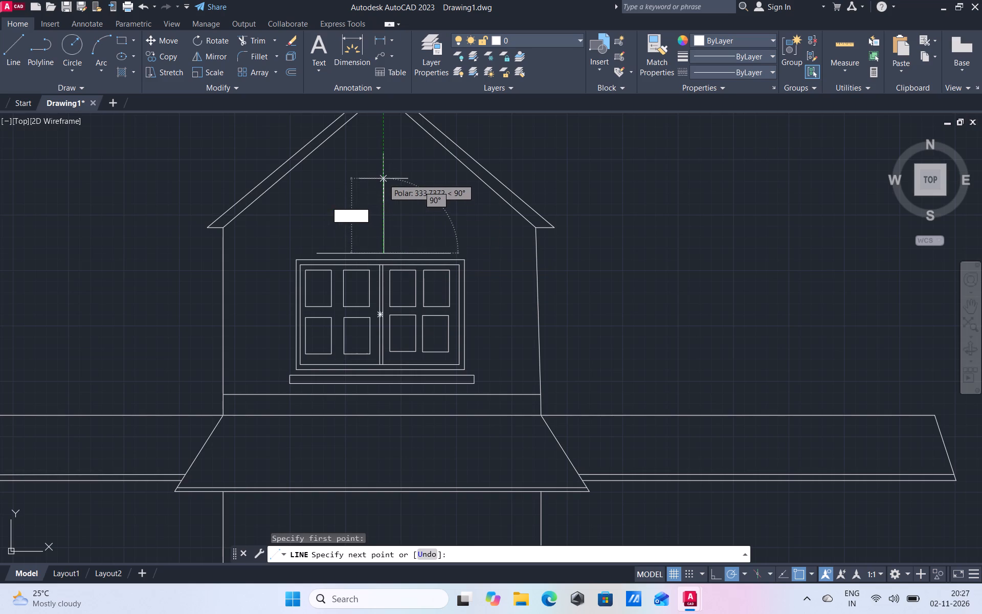
pyautogui.click(383, 179)
pyautogui.rightClick(416, 188)
pyautogui.moveTo(452, 211); pyautogui.dragTo(451, 206)
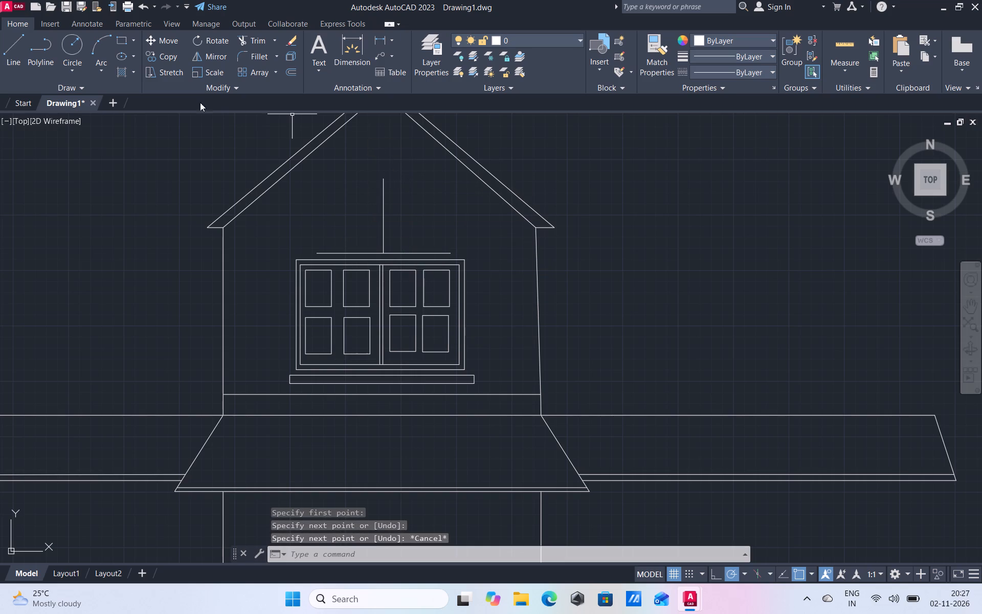
# Draw two sloping lines from the horizontal line's ends to the top of the vertical line, forming a triangular pediment.
pyautogui.click(14, 55)
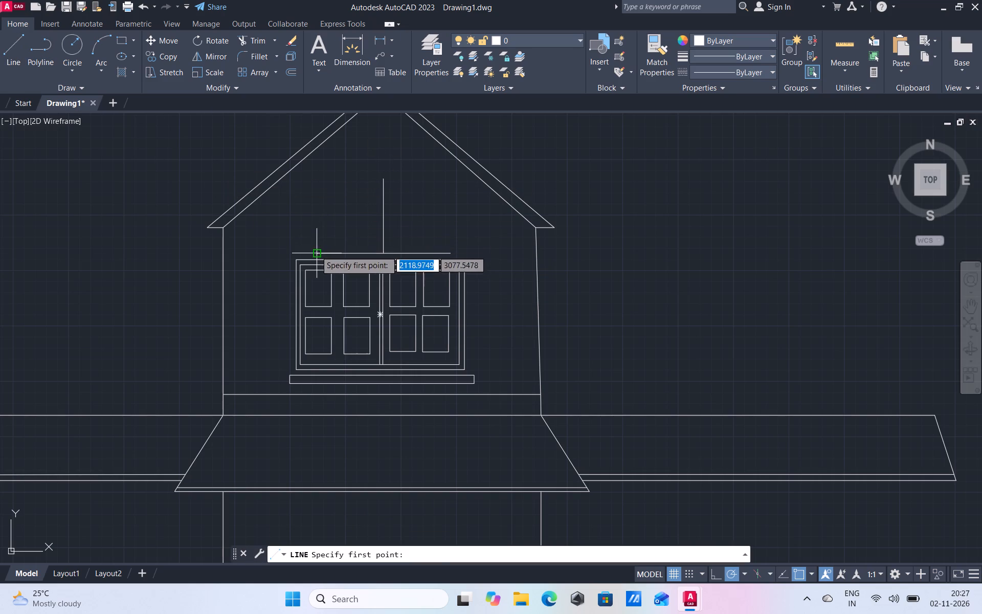
pyautogui.moveTo(316, 251); pyautogui.dragTo(330, 241)
pyautogui.moveTo(386, 182); pyautogui.dragTo(395, 192)
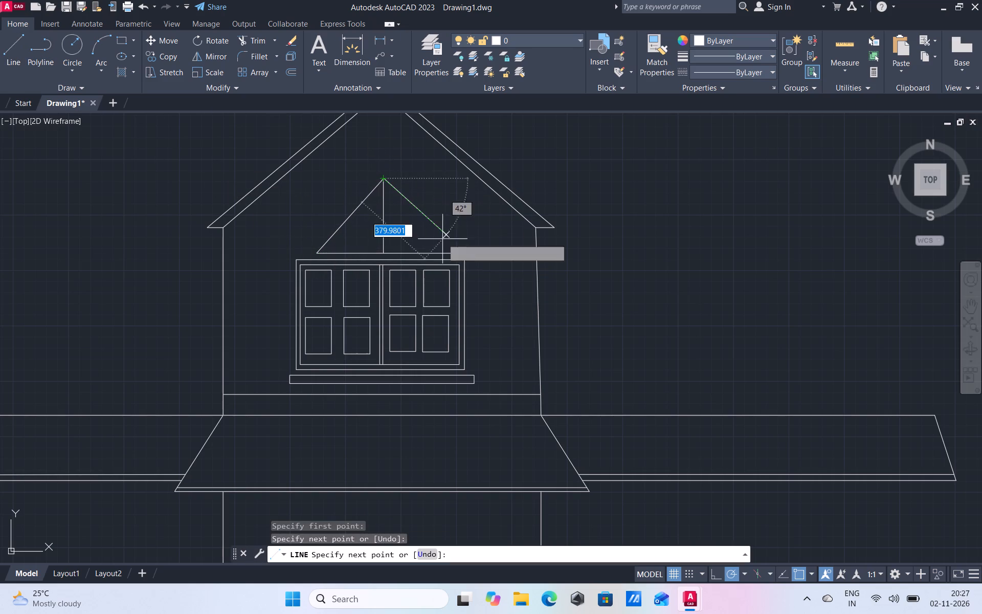
pyautogui.moveTo(453, 252); pyautogui.dragTo(460, 250)
pyautogui.rightClick(482, 240)
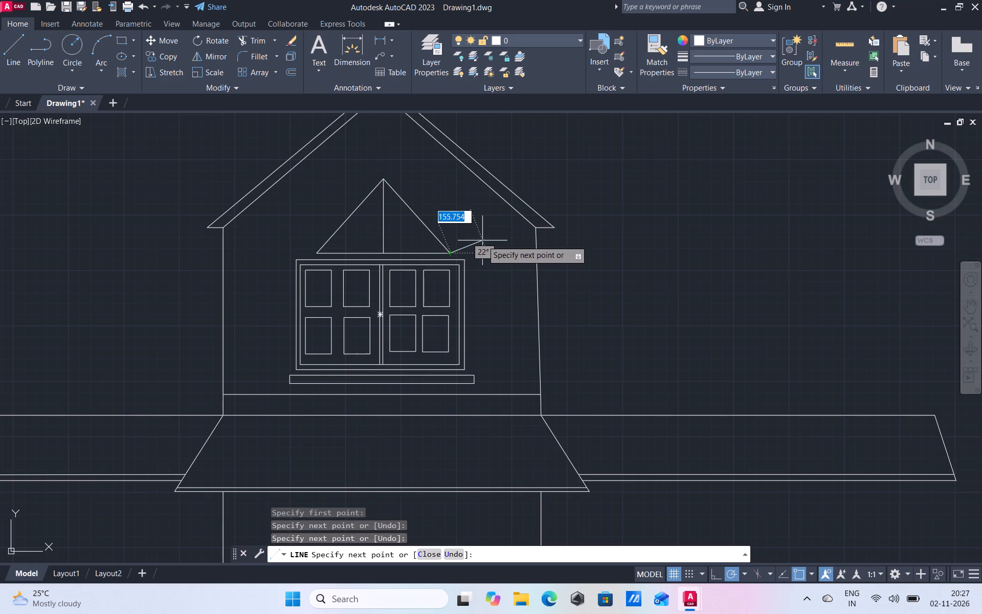
pyautogui.click(508, 259)
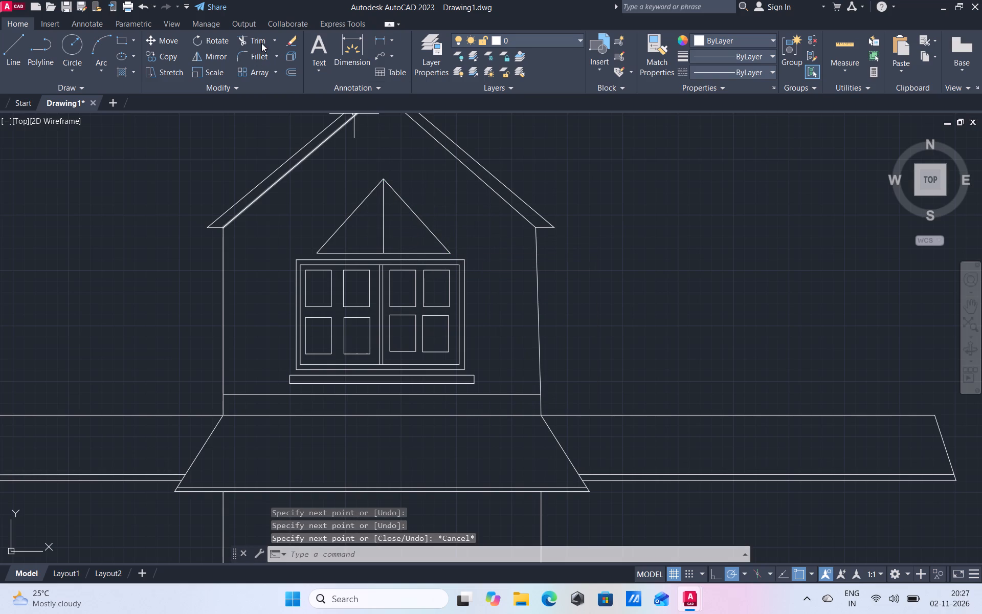
# Trim away the vertical line inside the triangle above the window.
pyautogui.click(261, 43)
pyautogui.moveTo(377, 231); pyautogui.dragTo(394, 232)
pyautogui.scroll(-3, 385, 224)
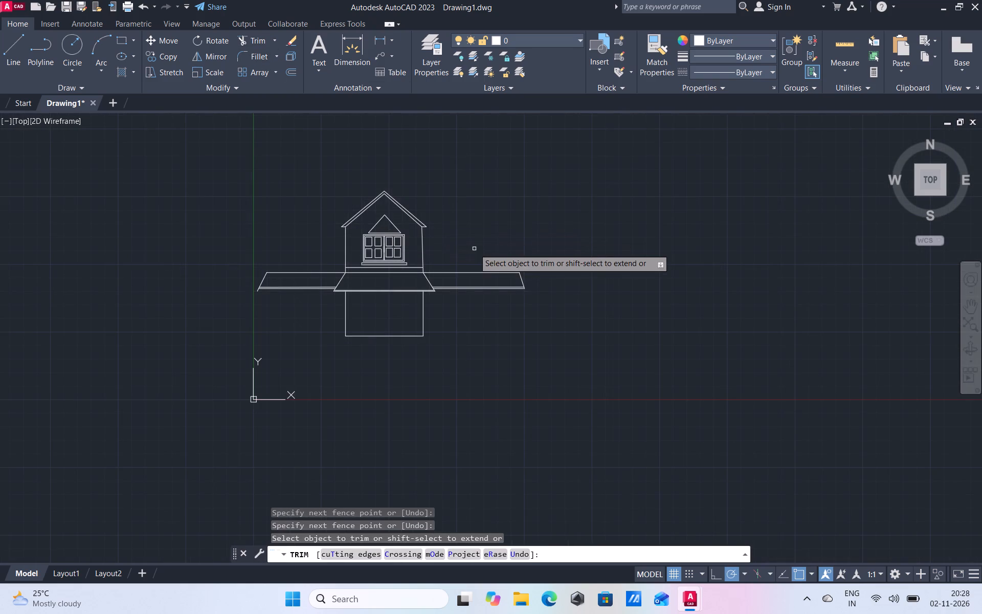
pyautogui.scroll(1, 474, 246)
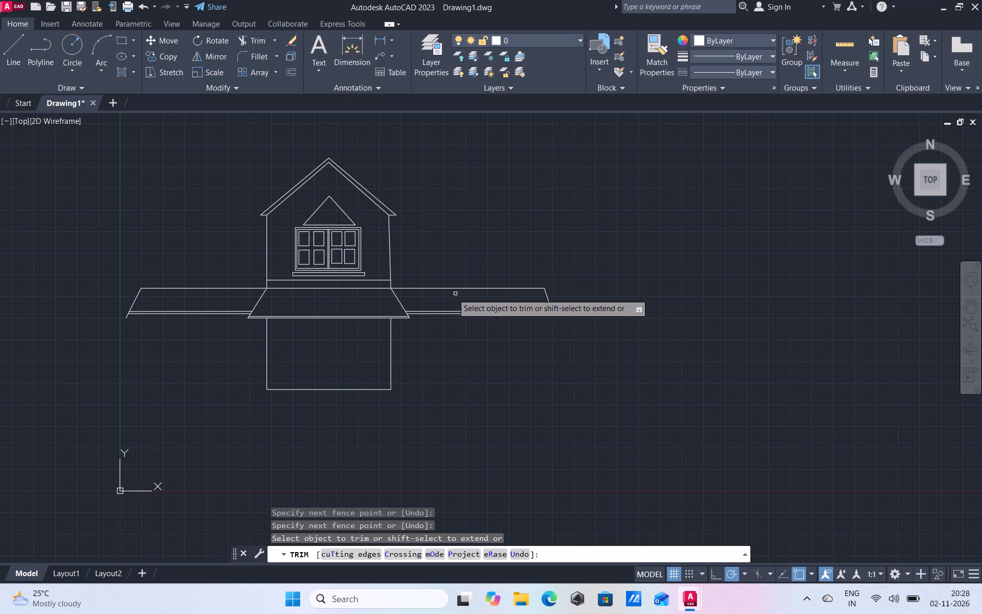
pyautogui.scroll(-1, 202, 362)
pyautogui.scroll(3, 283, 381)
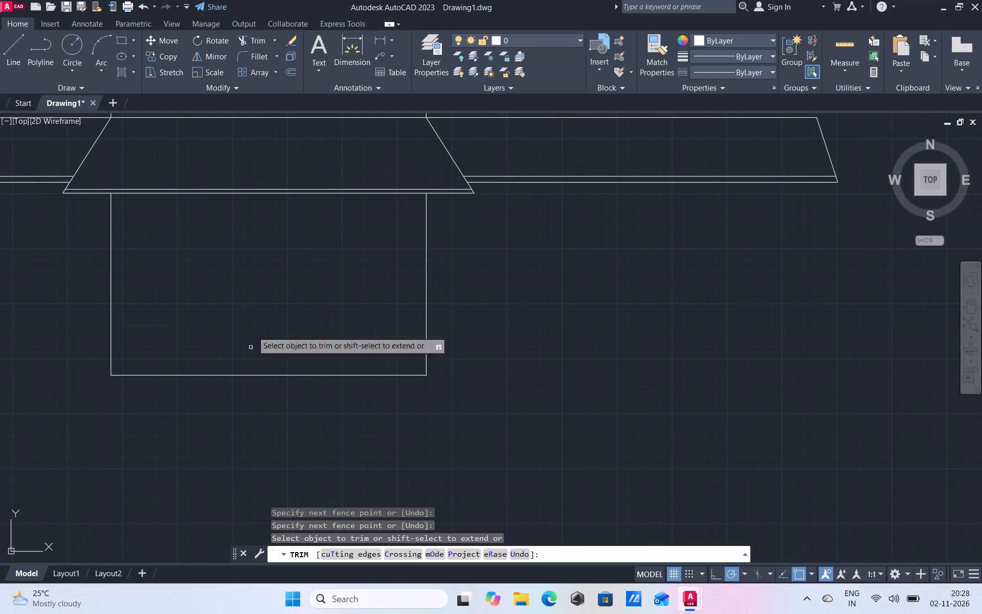
# Draw a thin horizontal rectangle about 44 units high near the base of the lower central wall, as the door's threshold.
pyautogui.rightClick(240, 284)
pyautogui.click(285, 299)
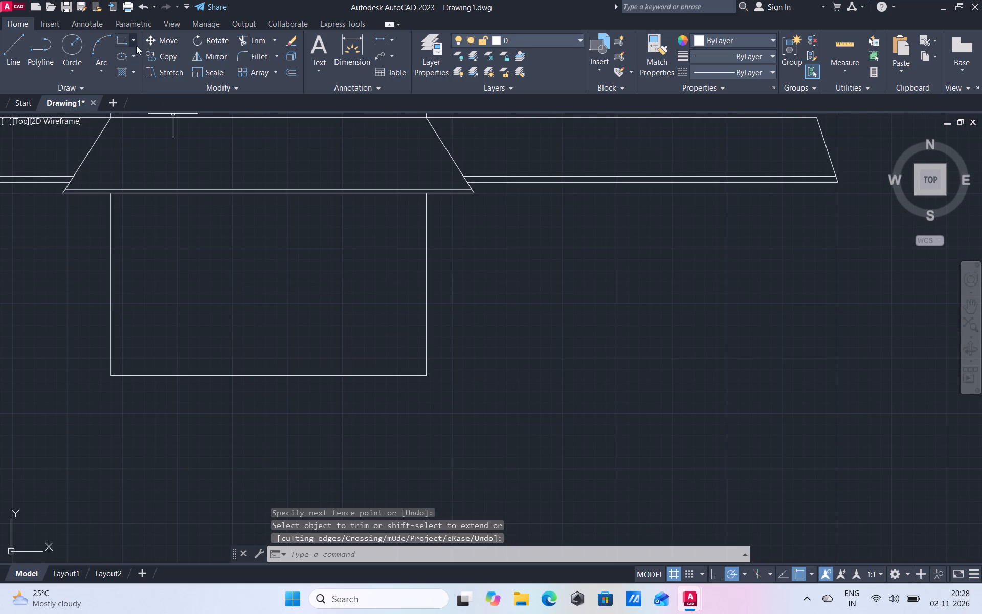
pyautogui.click(122, 41)
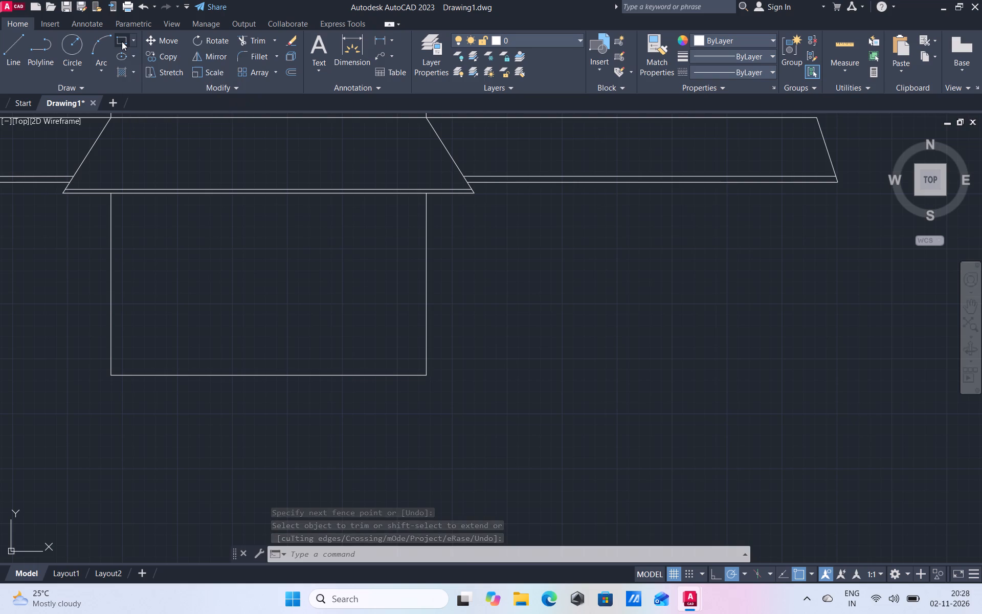
pyautogui.click(224, 356)
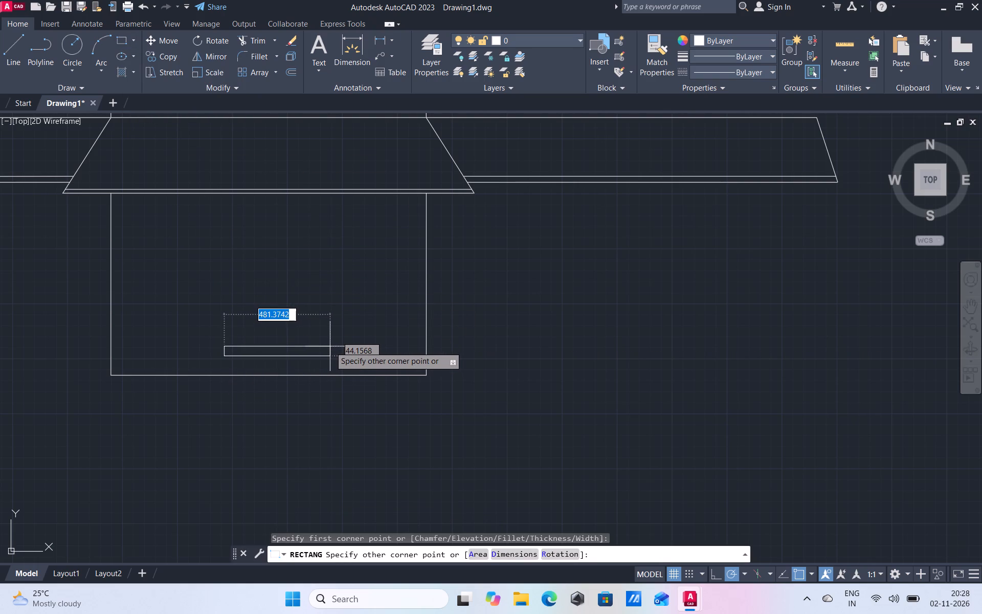
pyautogui.click(326, 346)
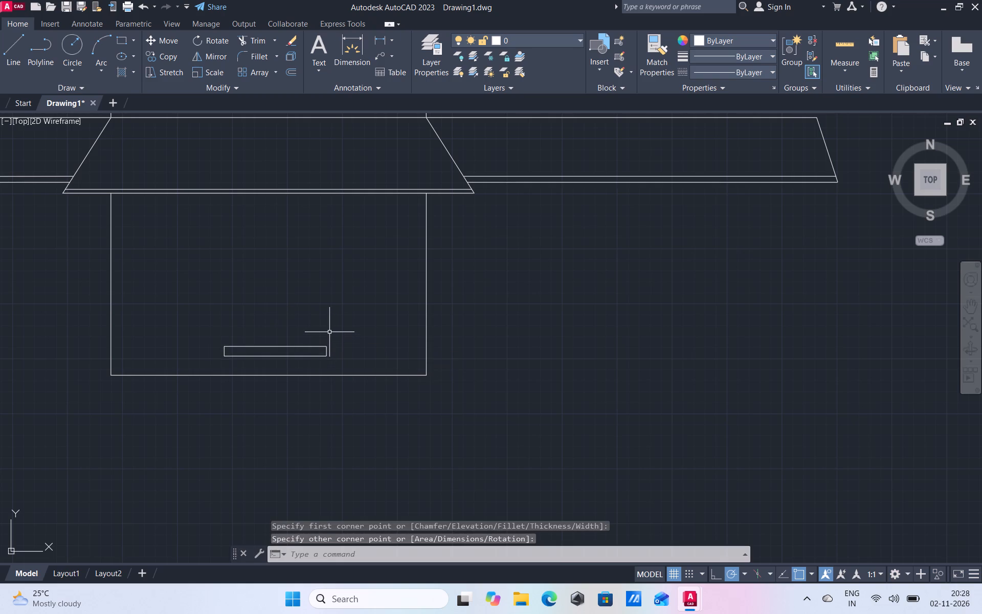
# Draw a rectangle about 460 by 569 units standing on the thin rectangle's top edge to form the door frame.
pyautogui.click(120, 42)
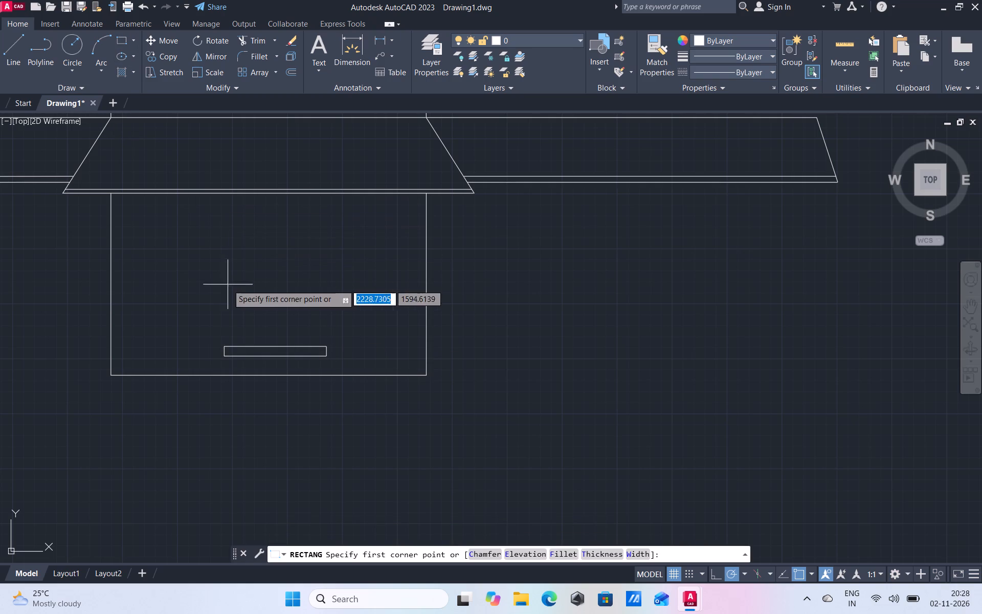
pyautogui.scroll(2, 233, 303)
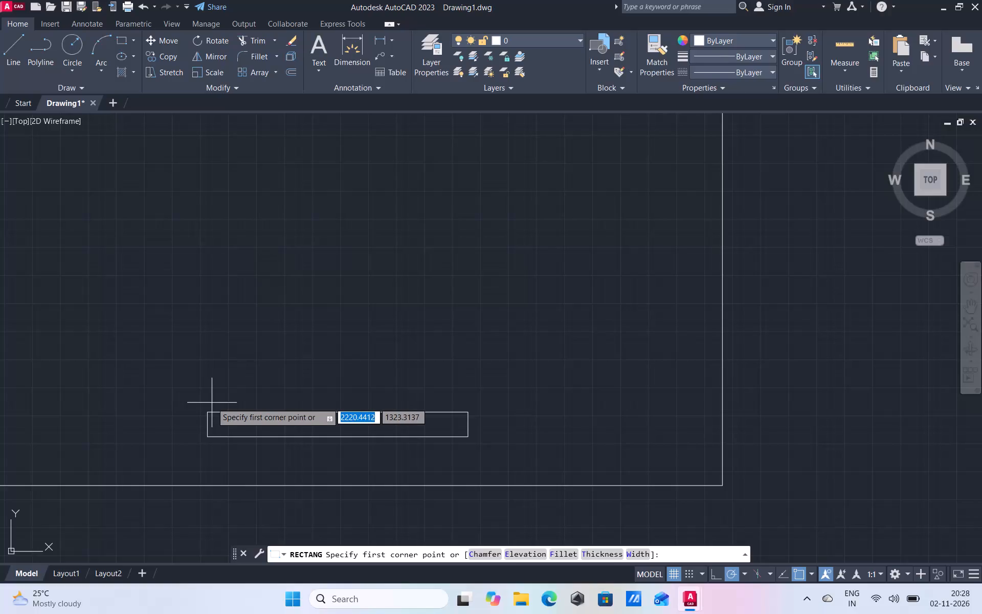
pyautogui.click(206, 410)
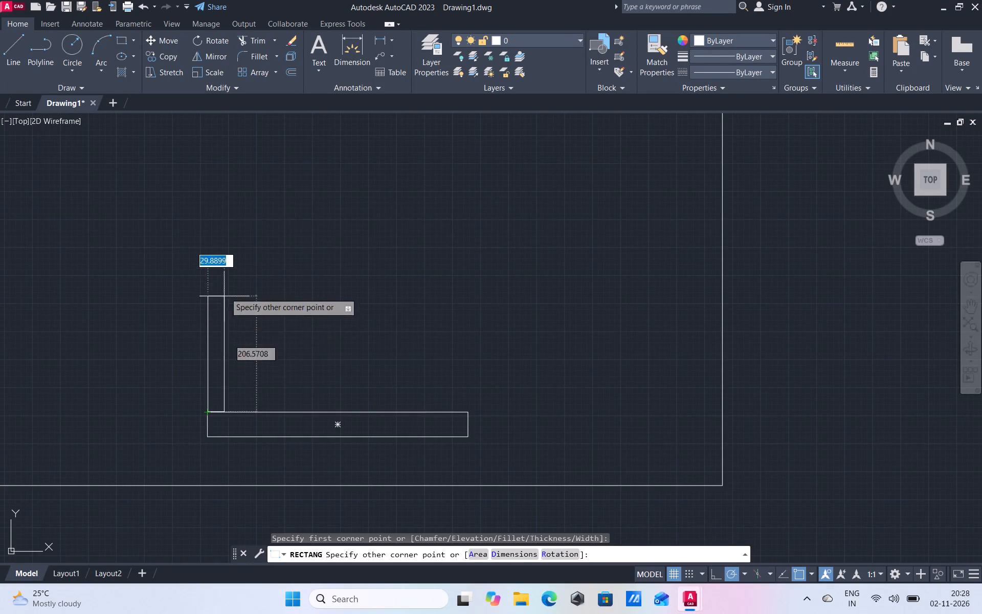
pyautogui.scroll(-1, 414, 131)
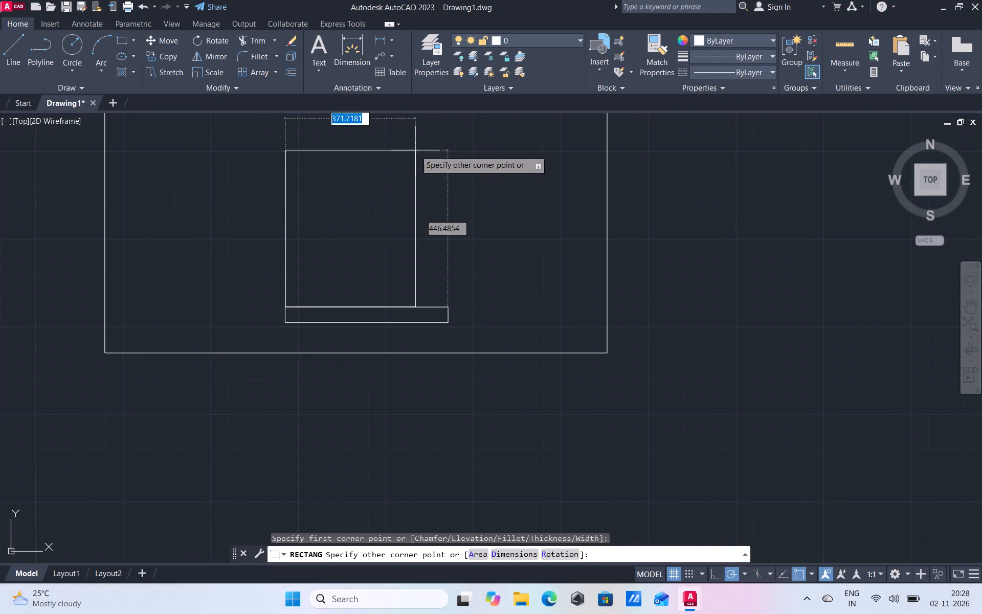
pyautogui.scroll(-2, 409, 161)
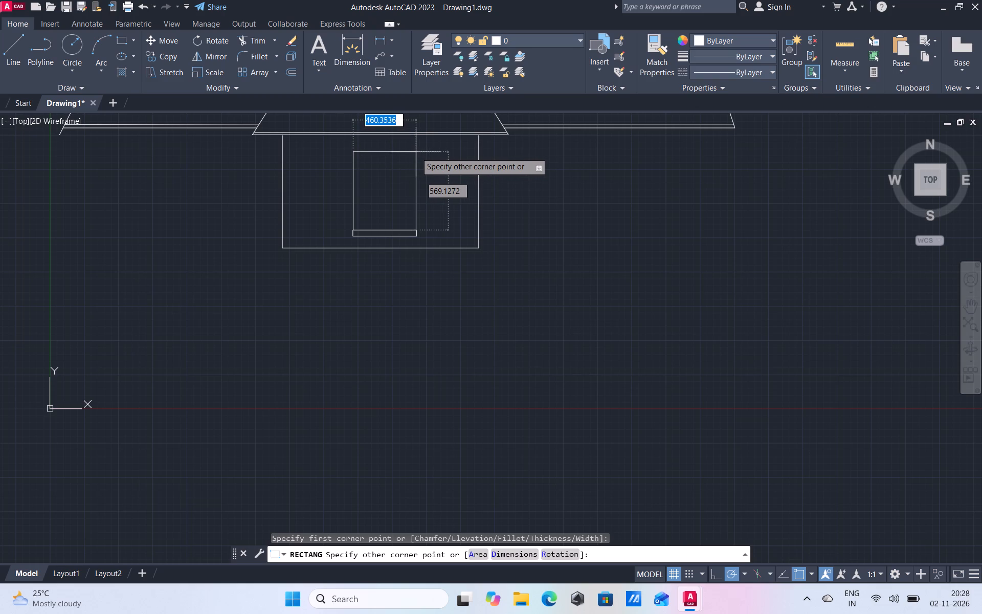
pyautogui.click(416, 152)
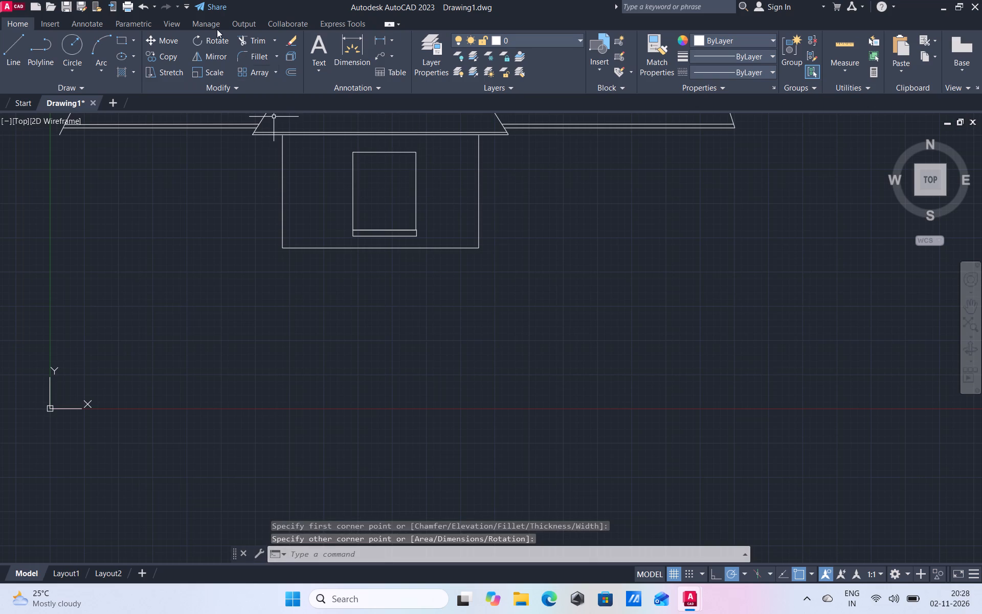
# Draw a vertical line from the midpoint of the door frame's bottom edge to its top edge, splitting it into two leaves.
pyautogui.click(122, 40)
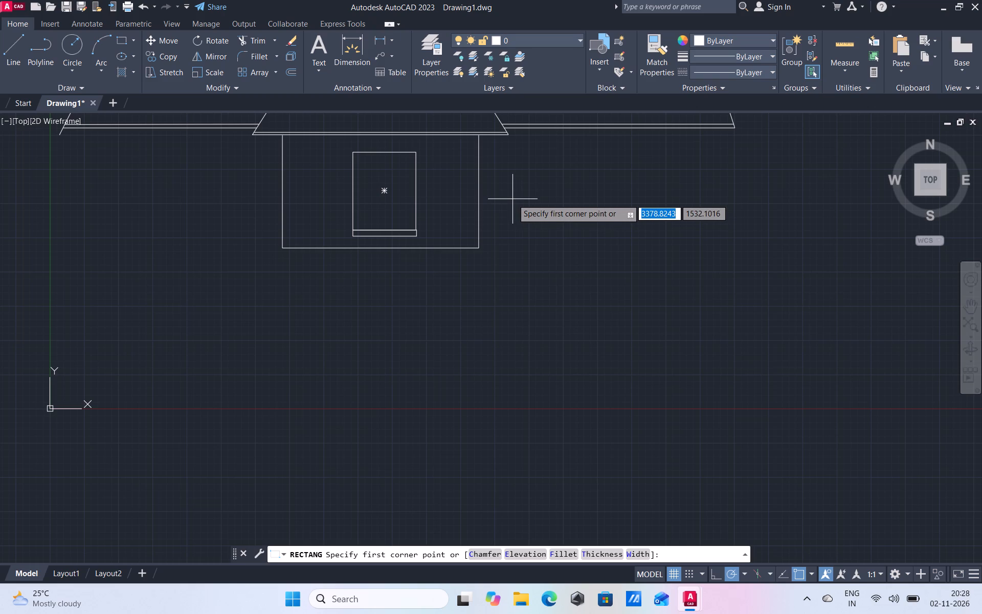
pyautogui.click(14, 58)
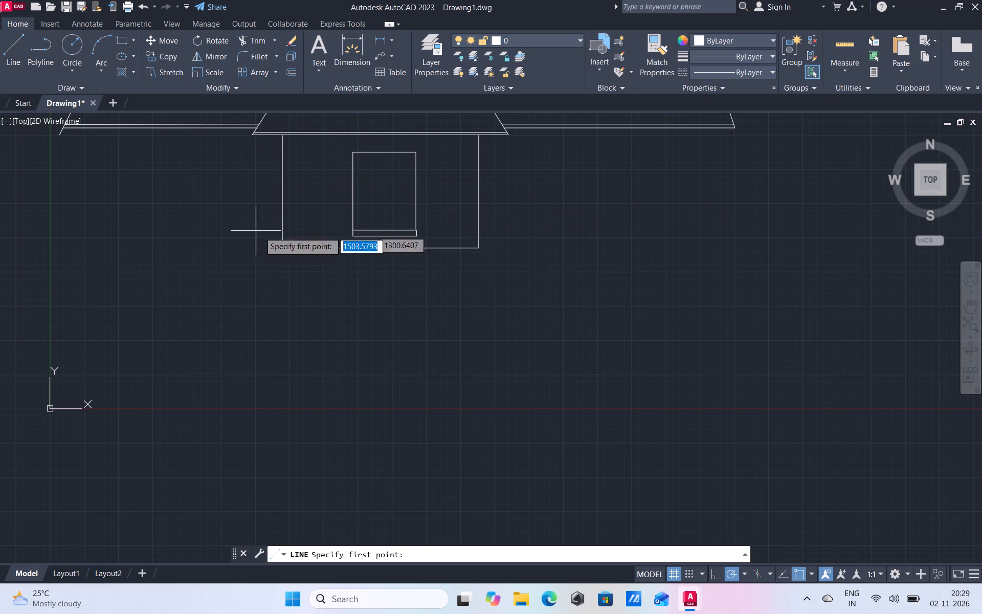
pyautogui.moveTo(383, 230); pyautogui.dragTo(385, 224)
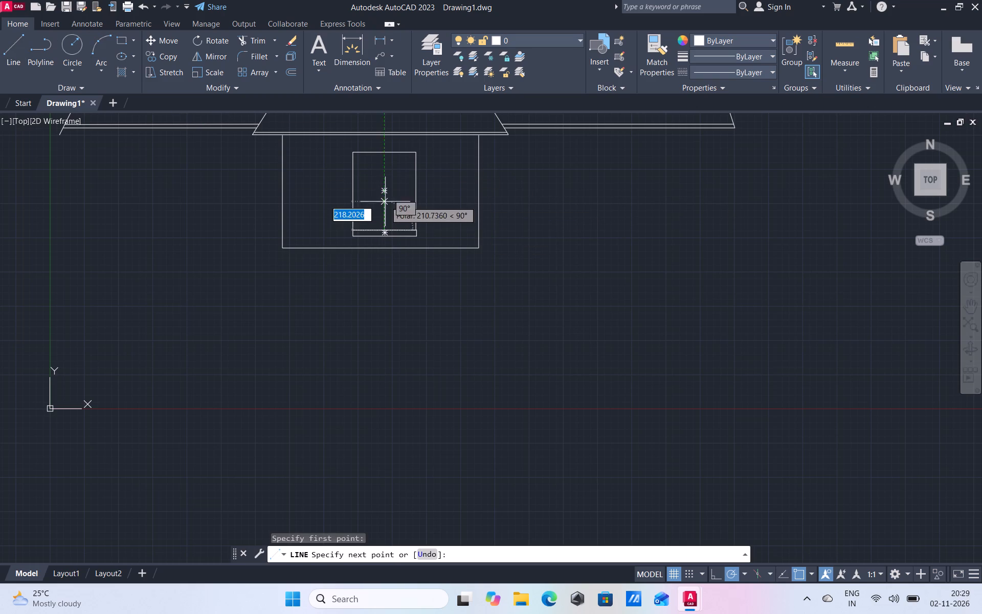
pyautogui.click(385, 156)
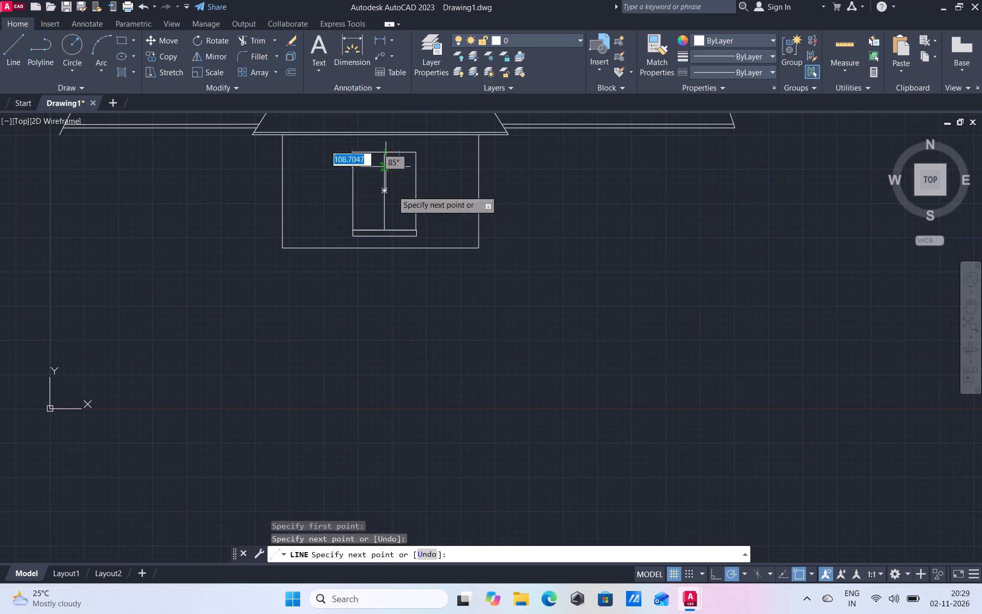
pyautogui.rightClick(572, 273)
pyautogui.click(605, 295)
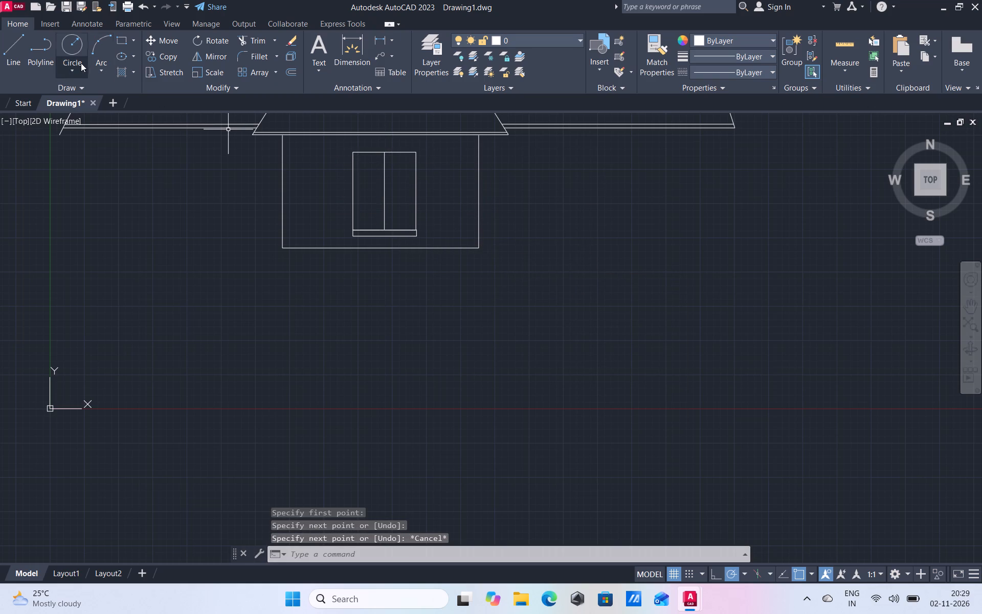
# Draw a rectangular panel about 147 units wide inside the upper part of the left door leaf.
pyautogui.click(126, 45)
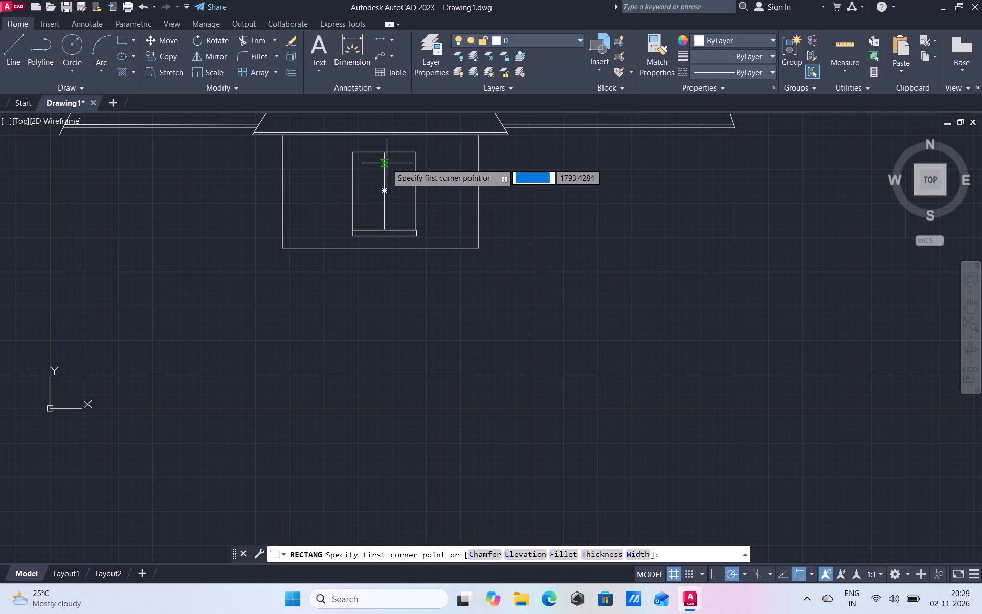
pyautogui.scroll(2, 359, 163)
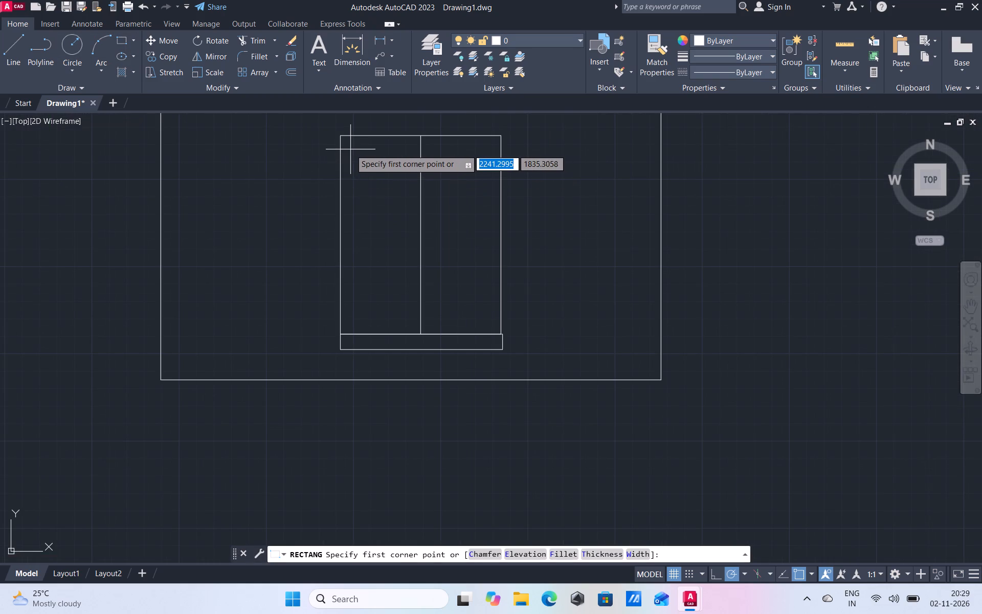
pyautogui.click(352, 147)
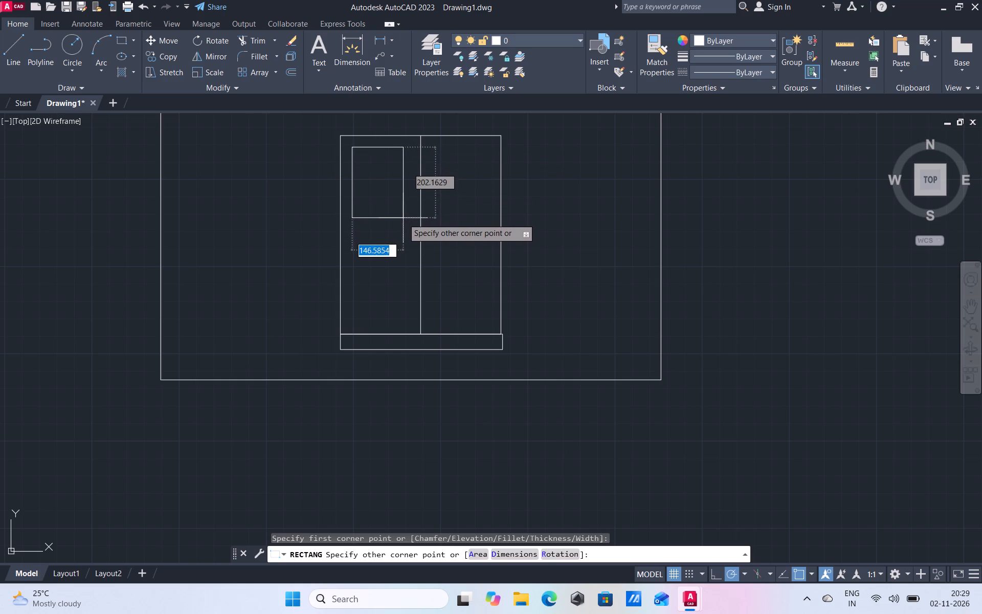
pyautogui.click(403, 225)
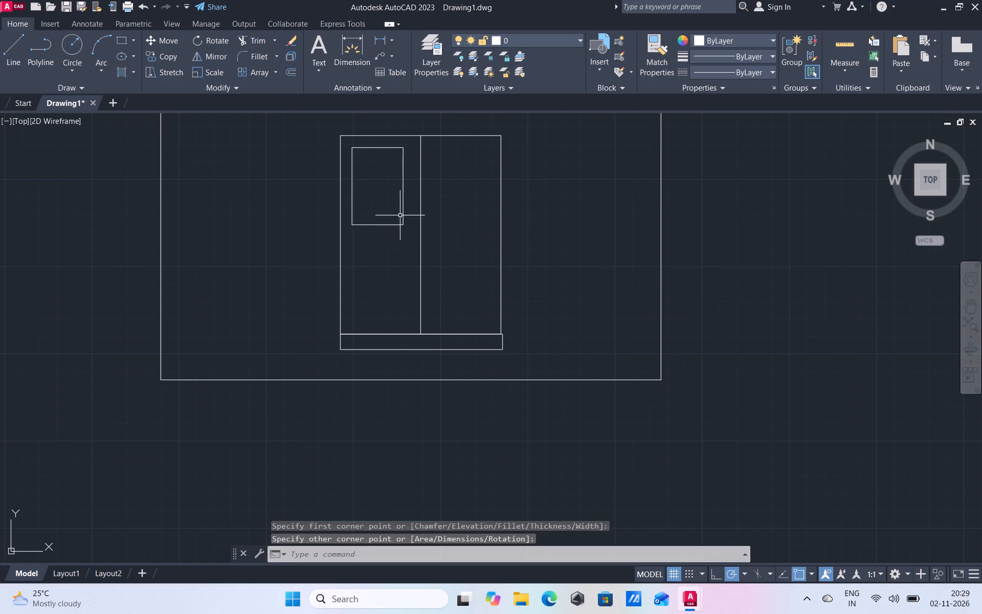
# Copy the panel to the upper and lower parts of the right leaf and the lower part of the left leaf.
pyautogui.click(403, 213)
pyautogui.press('c')
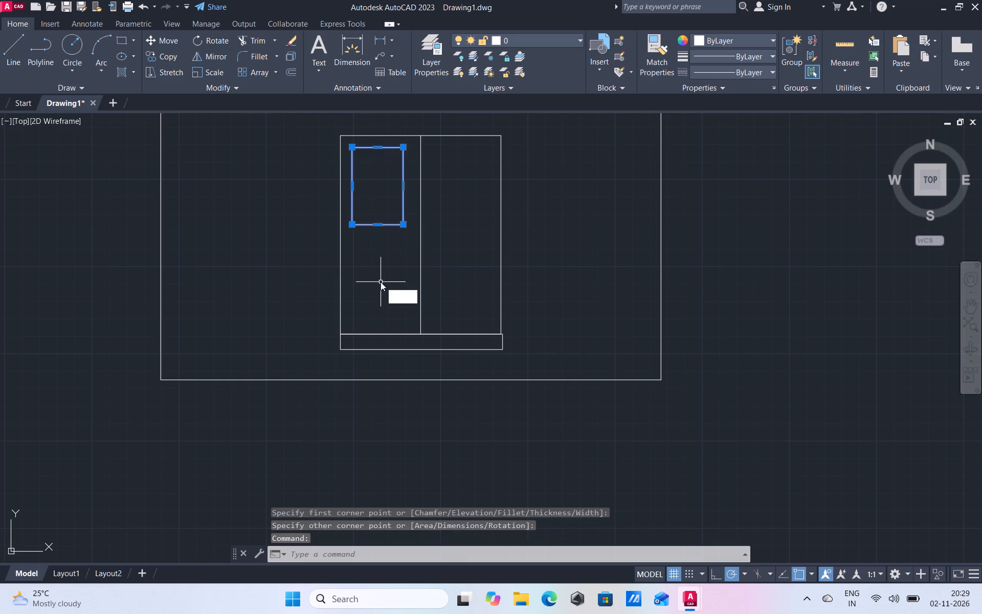
pyautogui.press('o')
pyautogui.press('Return')
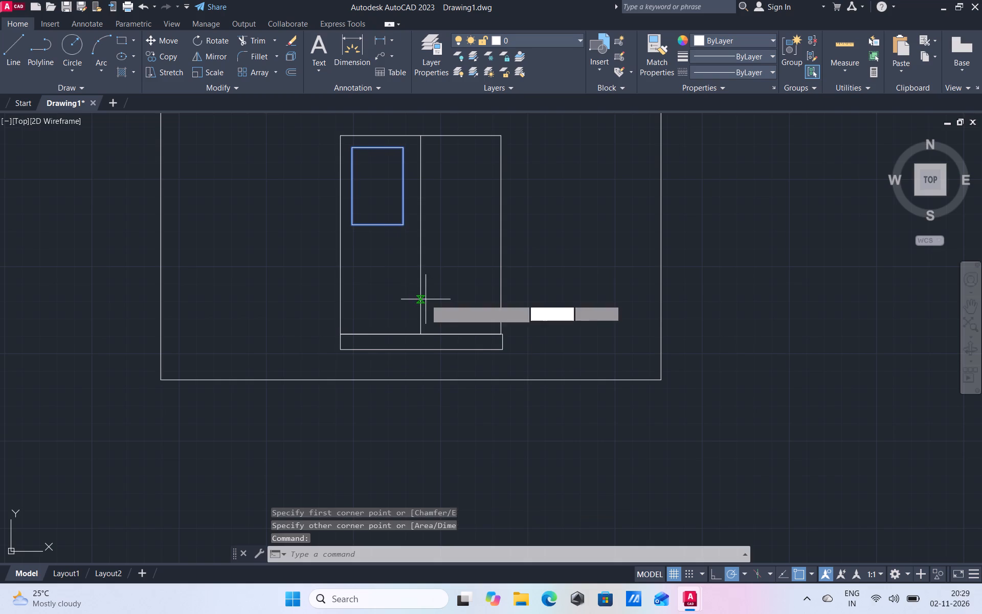
pyautogui.click(402, 209)
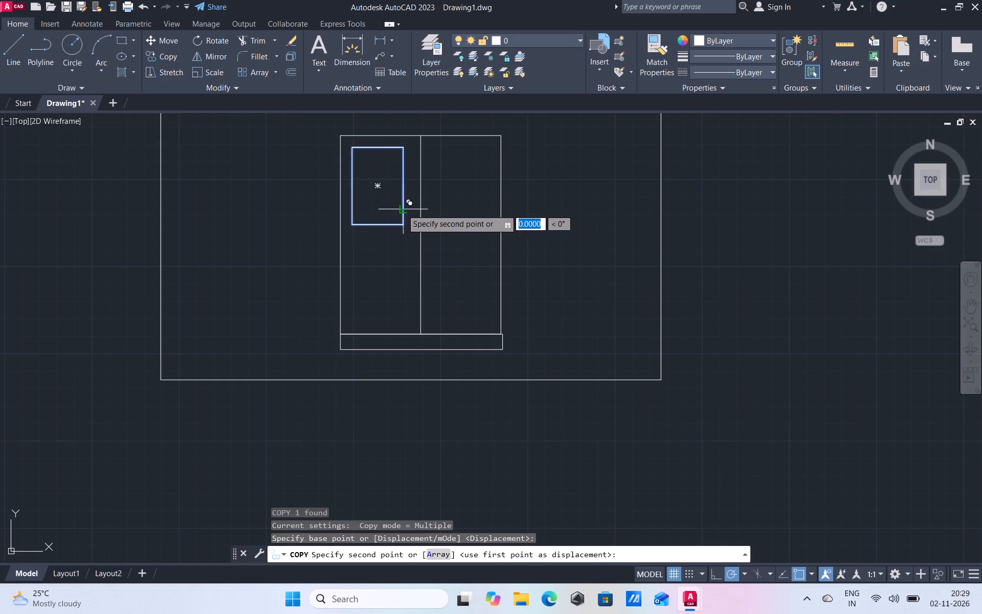
pyautogui.click(487, 211)
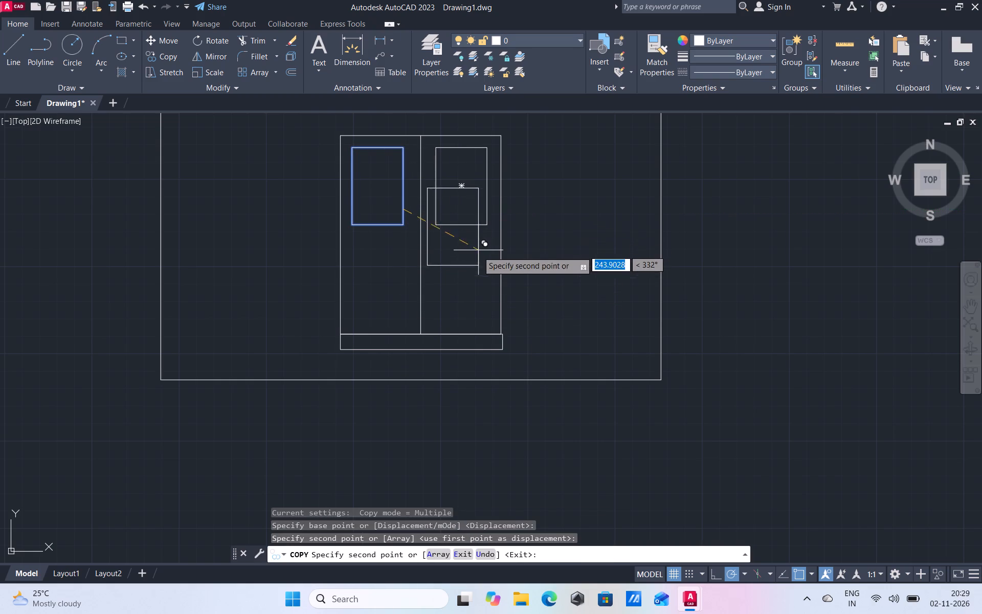
pyautogui.click(487, 304)
pyautogui.click(408, 304)
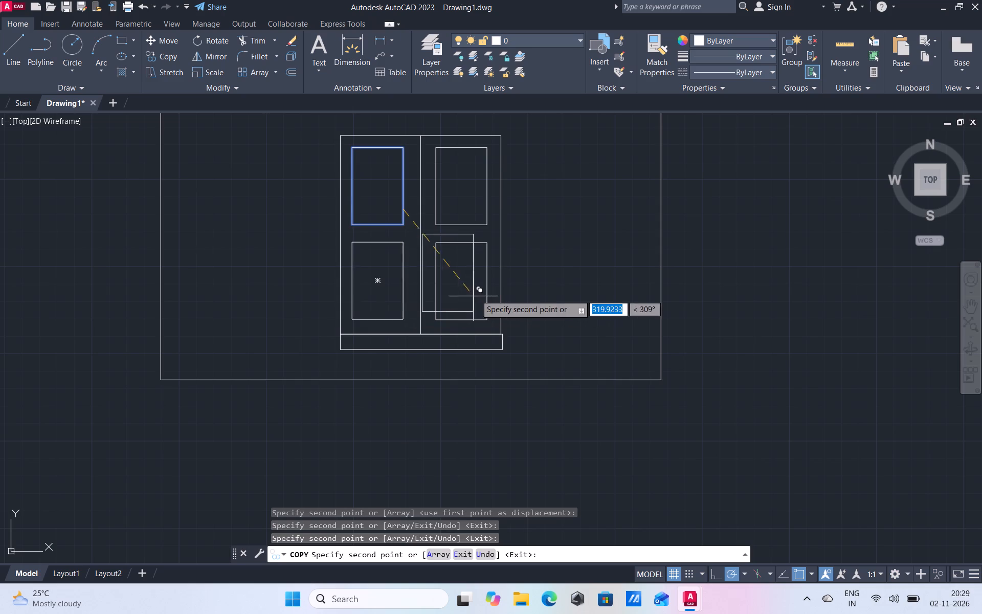
pyautogui.rightClick(578, 289)
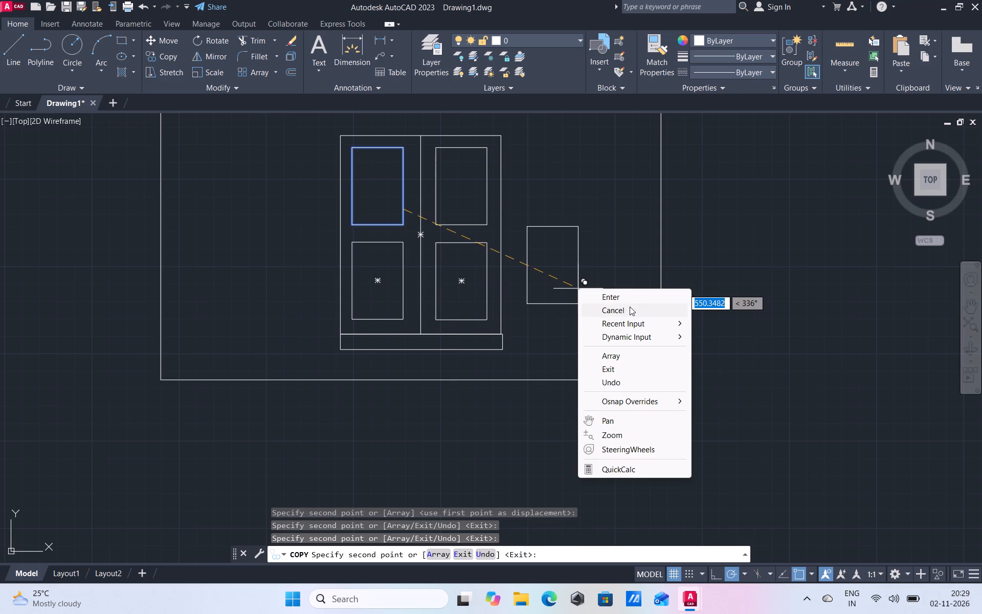
pyautogui.click(630, 306)
# Draw a connected outline from the threshold's lower left corner: short left, down to the wall base, sloping outward about 47 units, down, and right past the threshold.
pyautogui.scroll(-3, 395, 222)
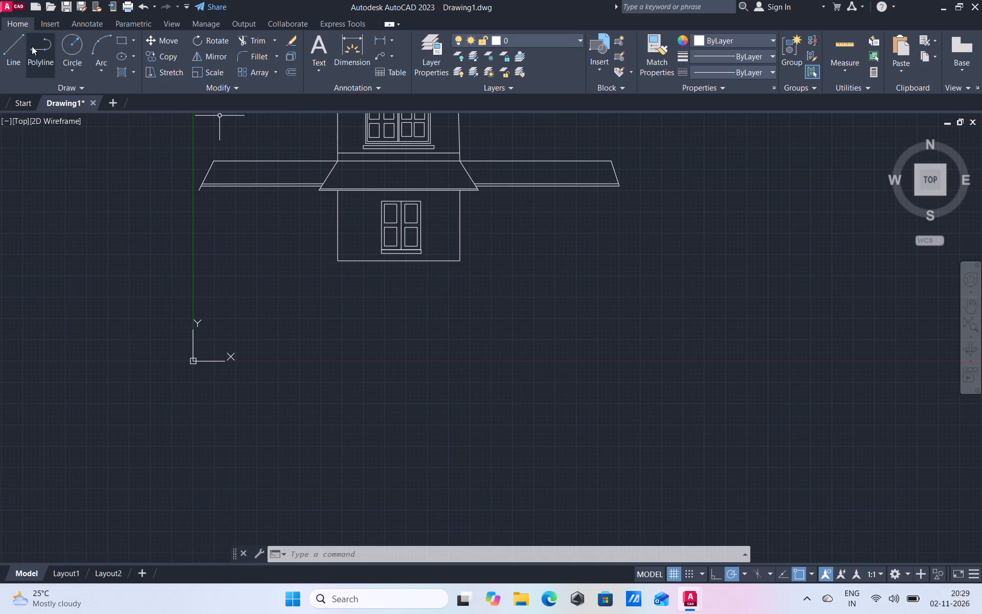
pyautogui.click(3, 53)
pyautogui.scroll(3, 317, 252)
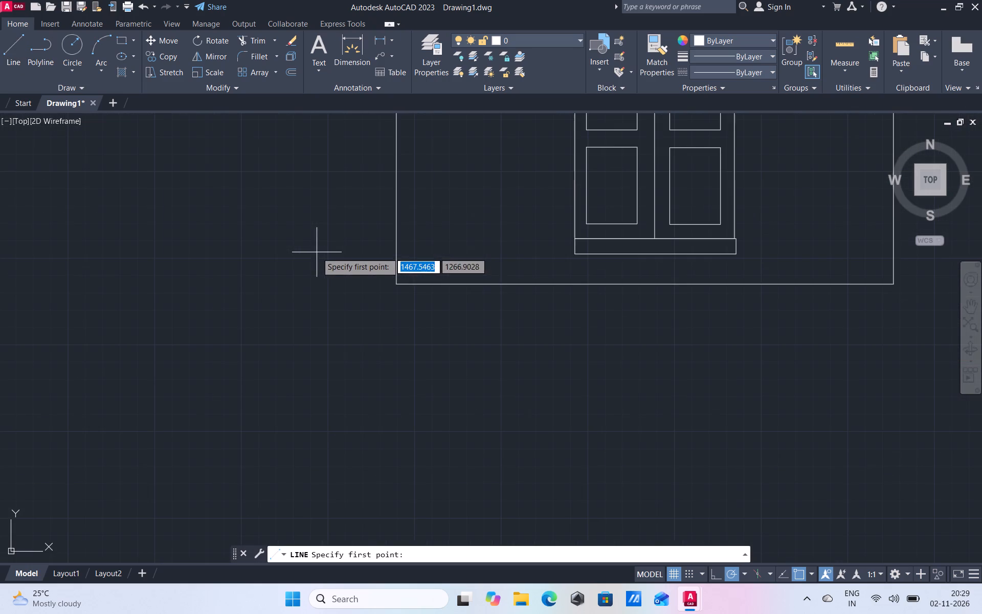
pyautogui.scroll(-2, 404, 264)
pyautogui.scroll(1, 571, 308)
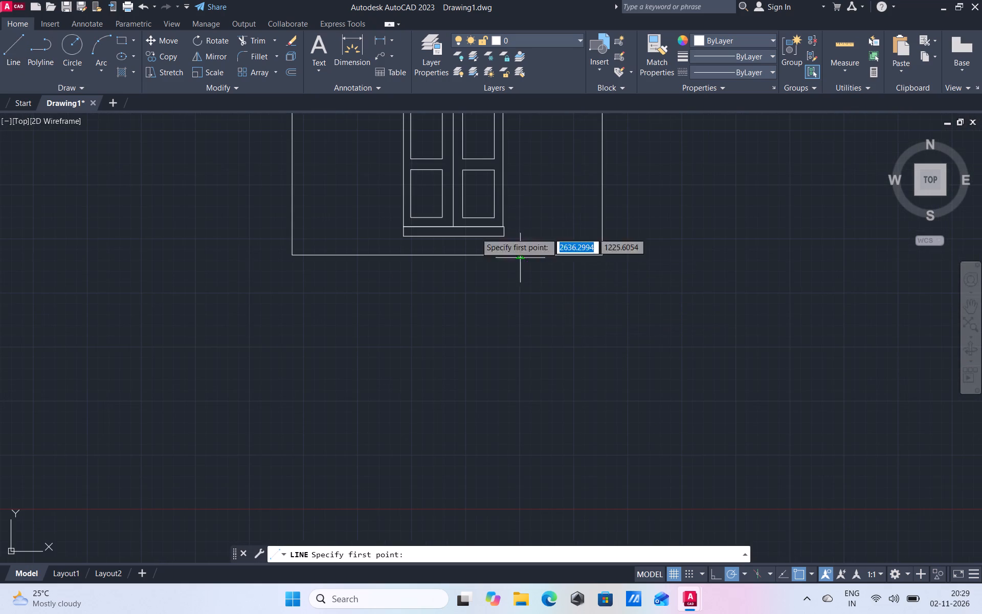
pyautogui.scroll(3, 404, 213)
pyautogui.click(394, 304)
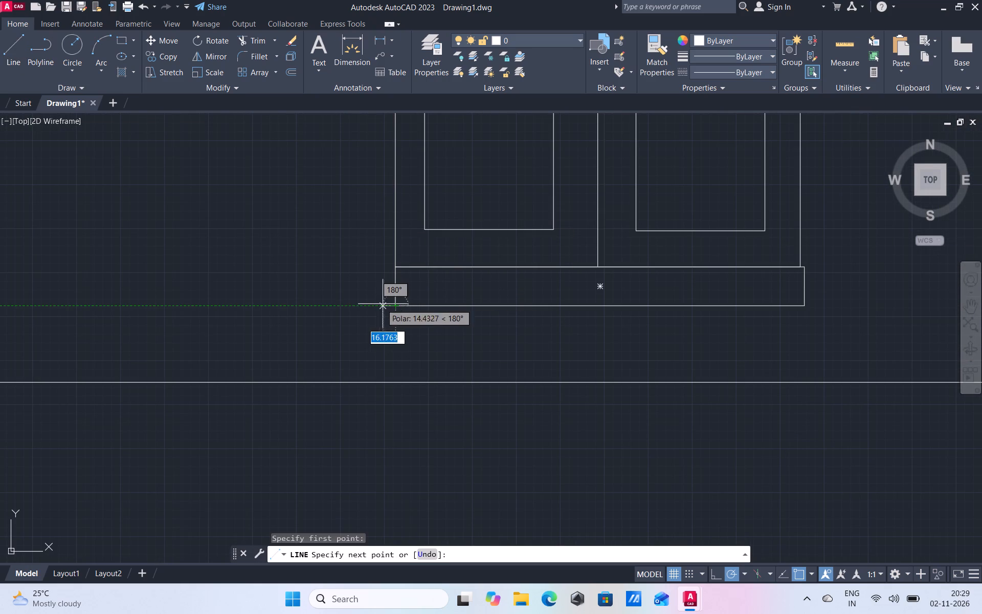
pyautogui.click(371, 303)
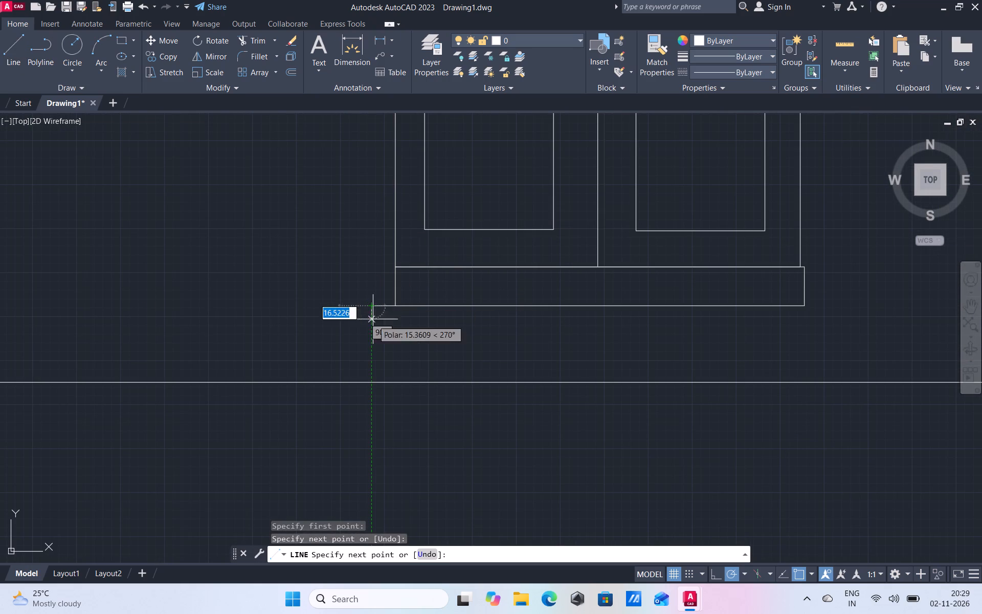
pyautogui.click(374, 381)
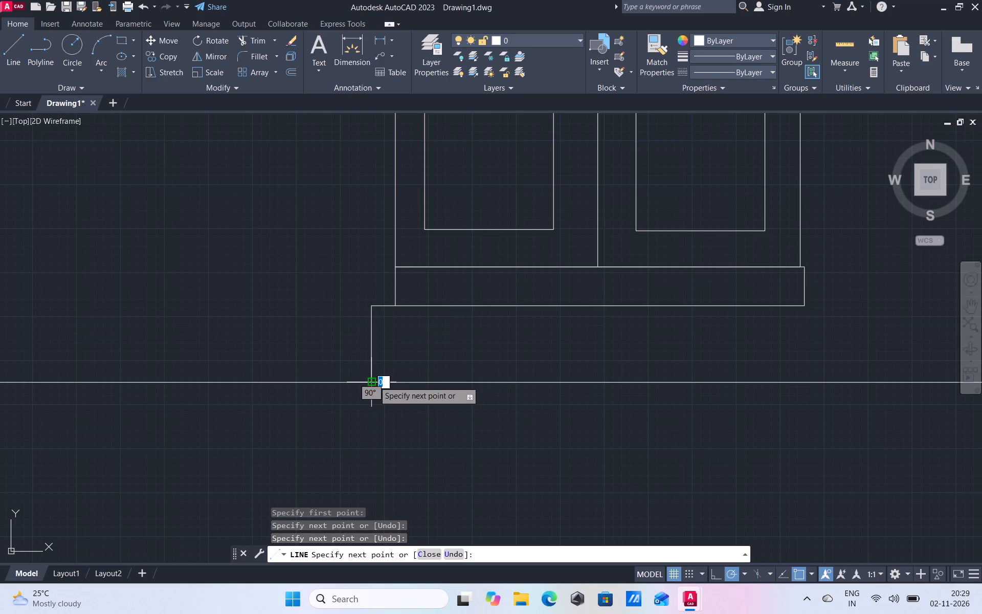
pyautogui.click(362, 423)
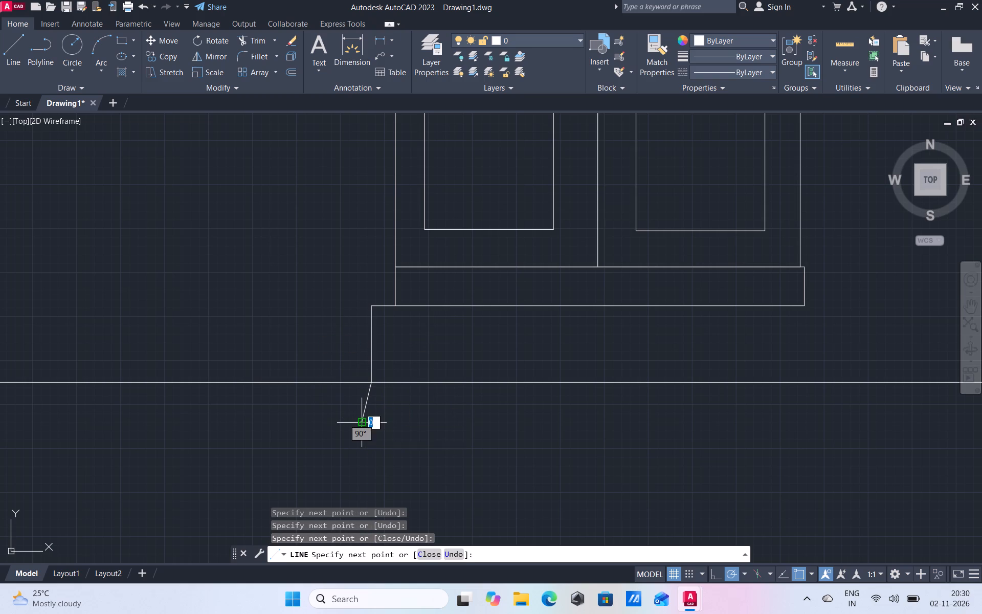
pyautogui.click(365, 459)
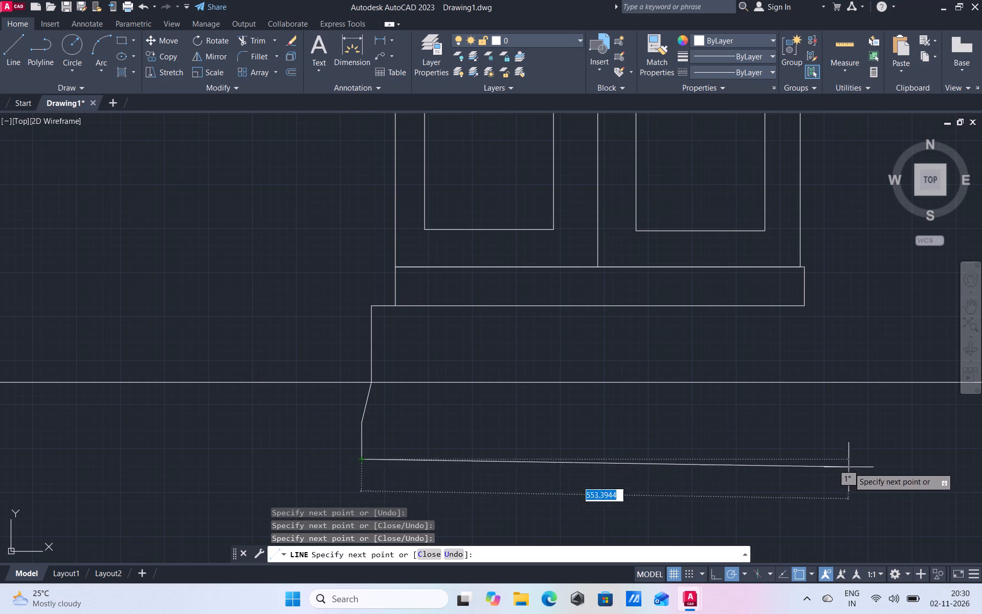
pyautogui.click(838, 458)
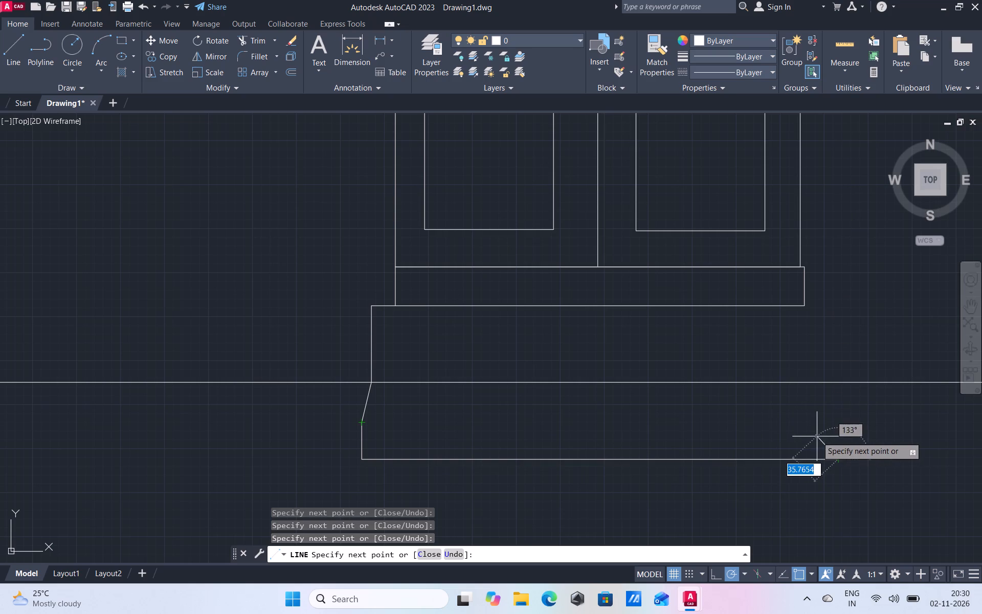
pyautogui.rightClick(844, 441)
pyautogui.click(895, 303)
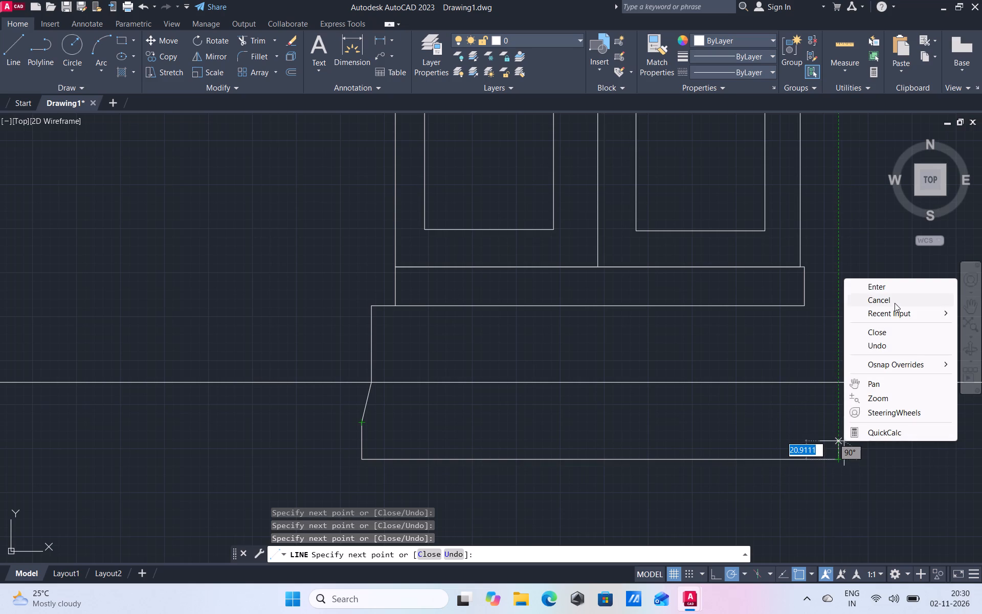
# Draw a connected outline from the threshold's lower right corner: short right, down to the wall base, and sloping inward about 91 units to the bottom line.
pyautogui.click(24, 48)
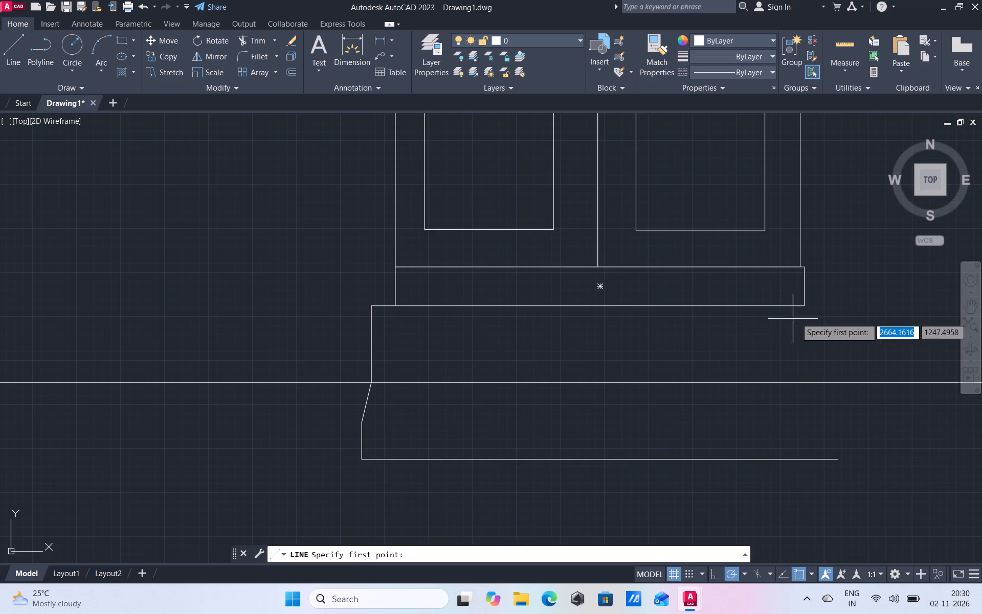
pyautogui.click(806, 306)
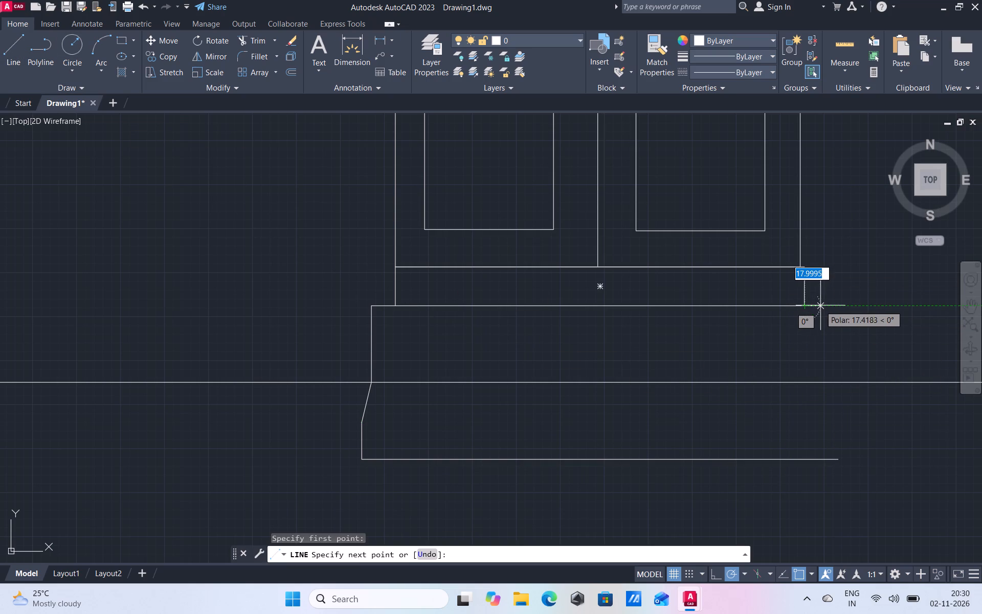
pyautogui.click(823, 305)
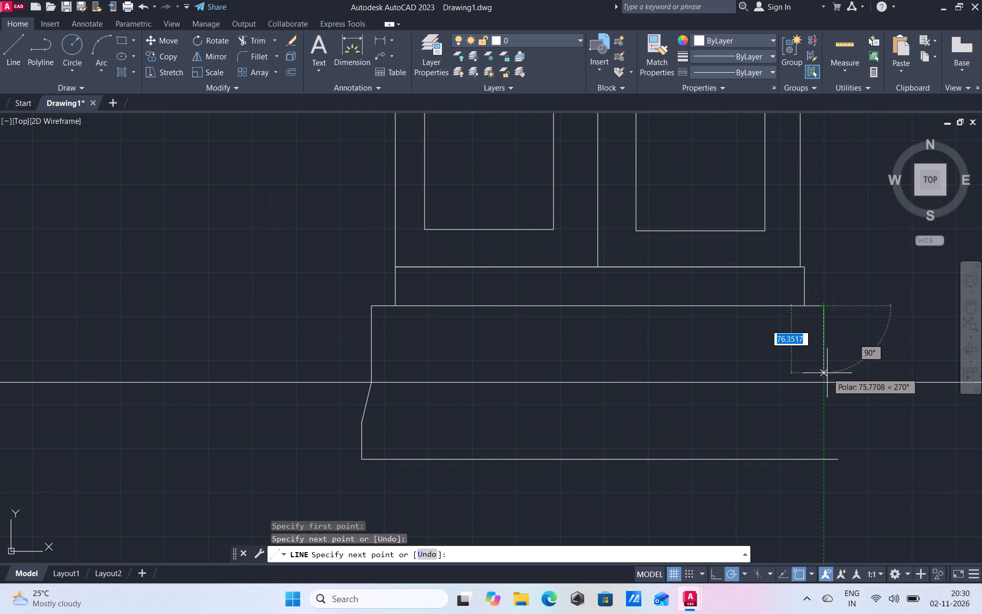
pyautogui.click(827, 380)
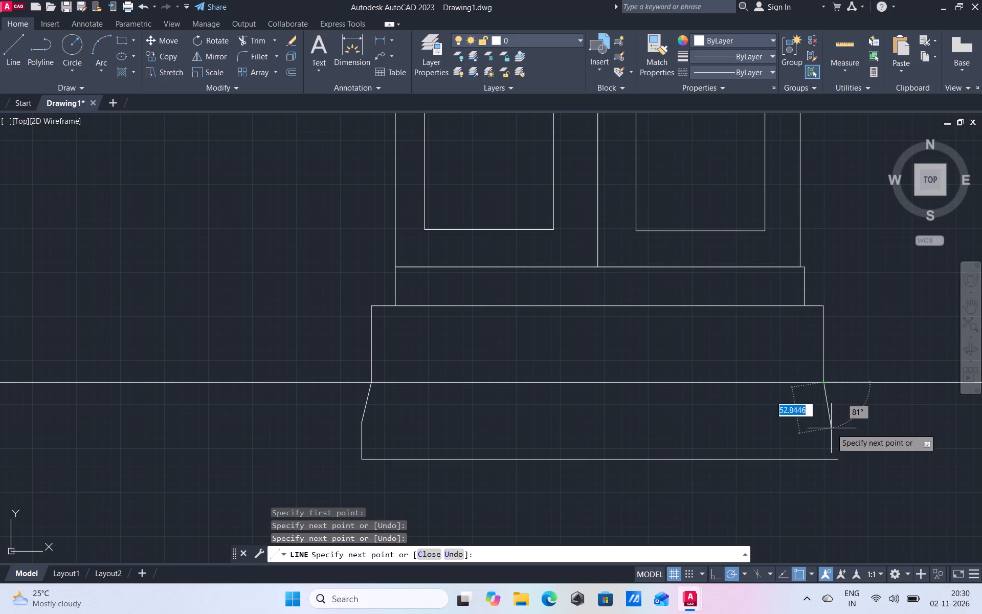
pyautogui.click(812, 462)
pyautogui.rightClick(833, 474)
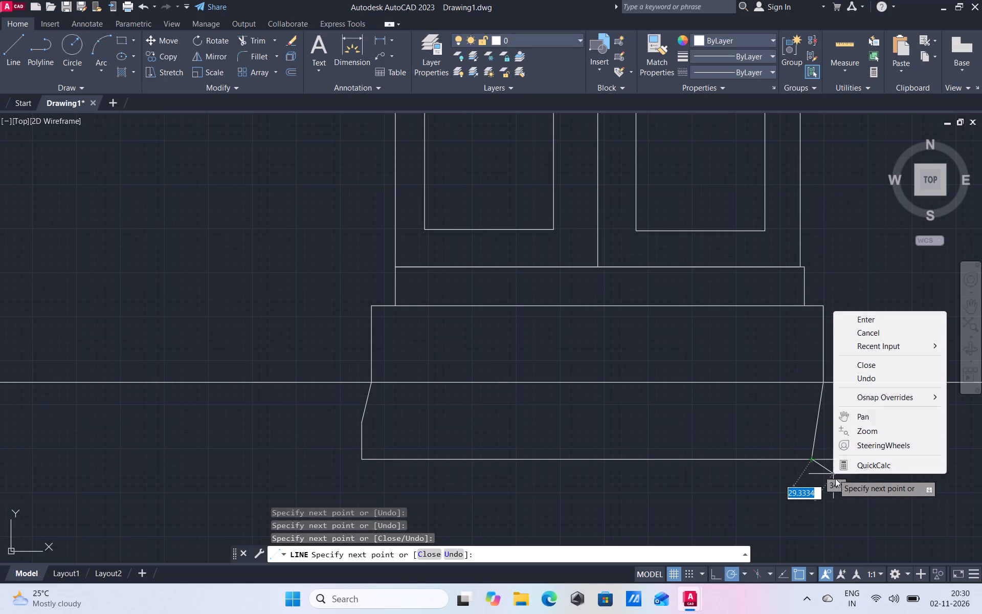
pyautogui.click(878, 332)
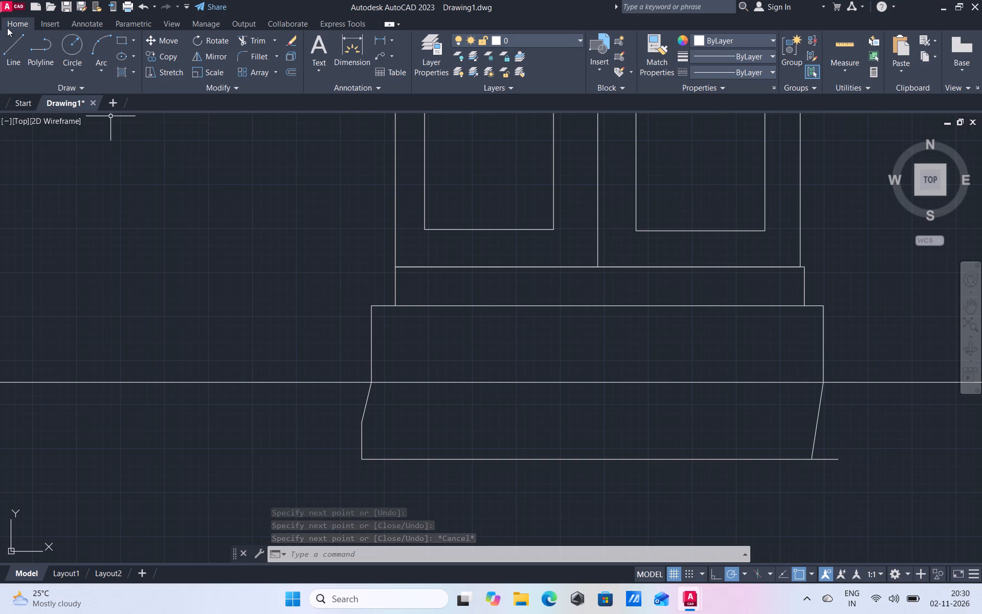
# Trim away the inward-sloping segment below the wall base on the steps' right side.
pyautogui.click(15, 47)
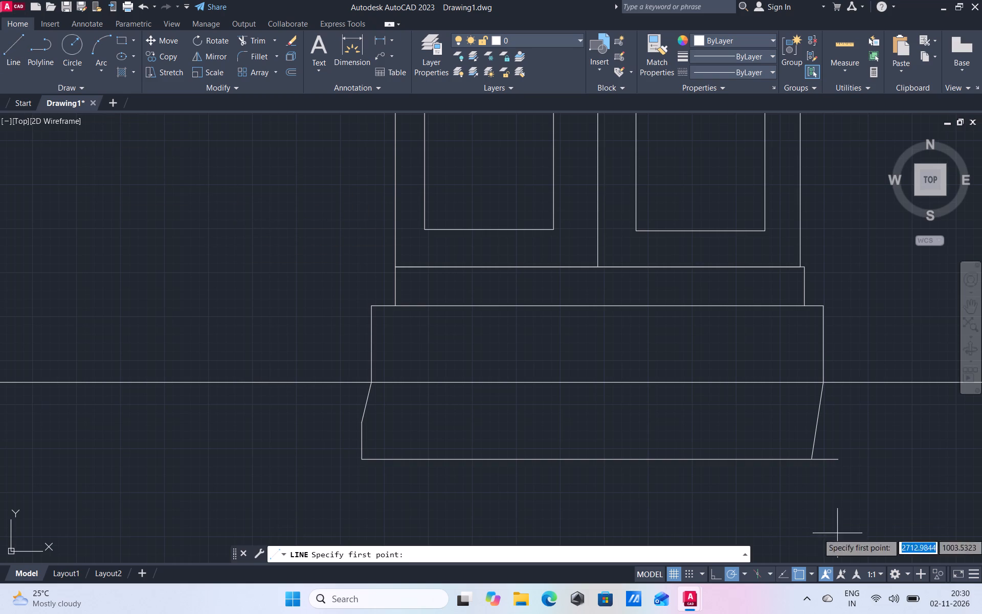
pyautogui.click(253, 36)
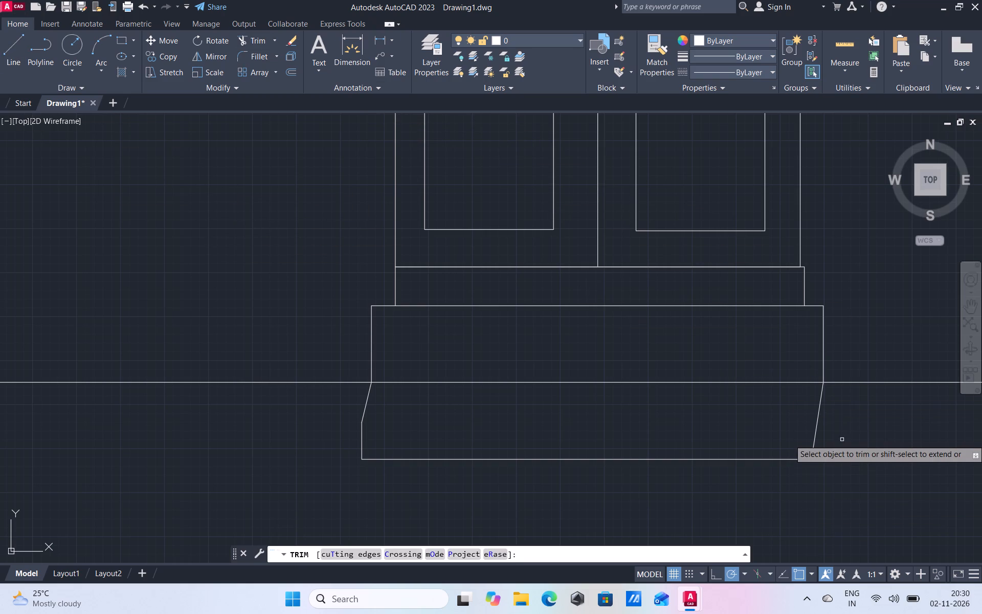
pyautogui.moveTo(821, 431); pyautogui.dragTo(802, 432)
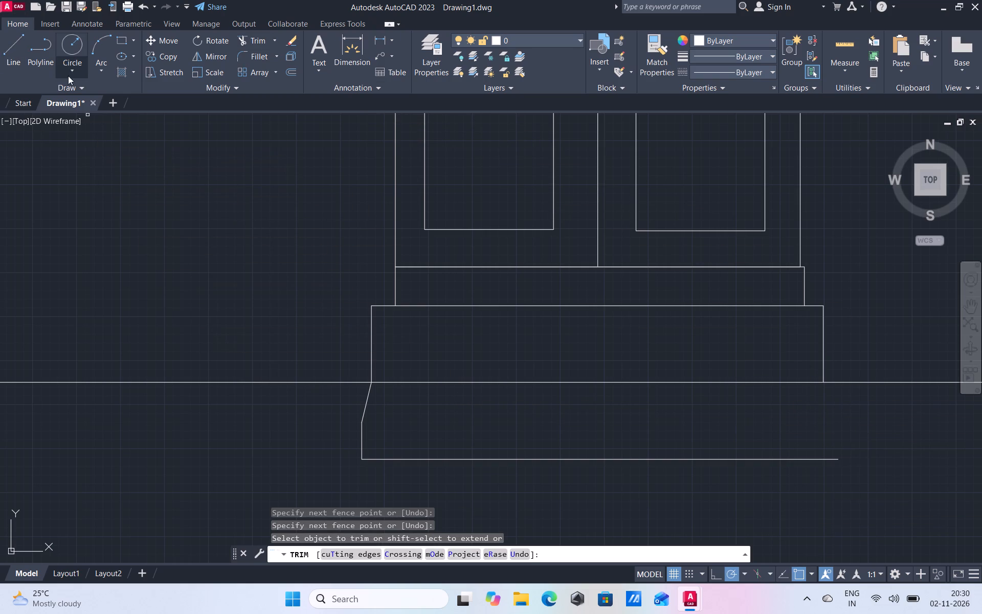
# Draw a horizontal line about 525 units long from the lower end of the steps' left slope toward the right side.
pyautogui.click(12, 43)
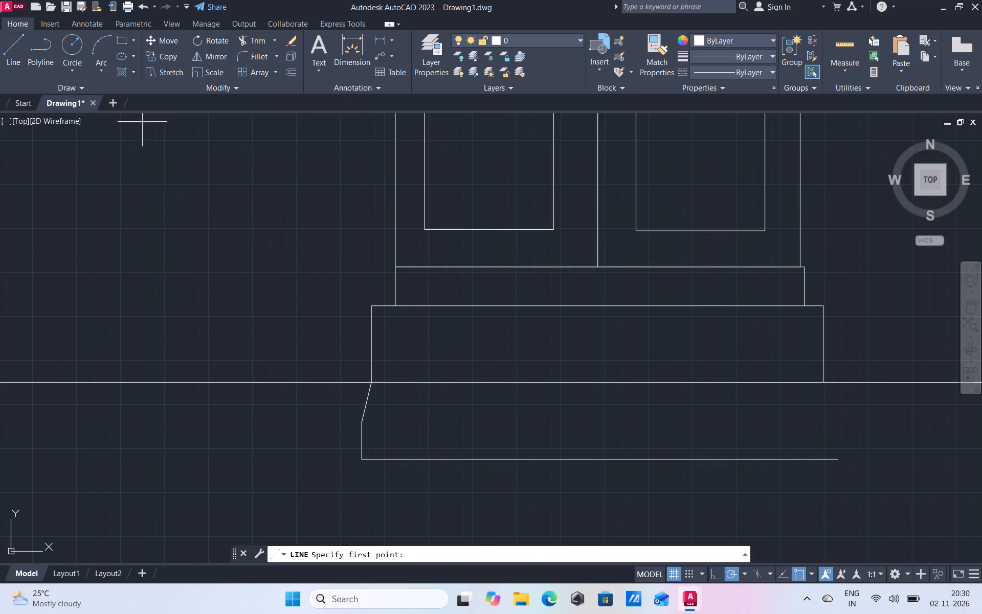
pyautogui.moveTo(358, 421); pyautogui.dragTo(374, 421)
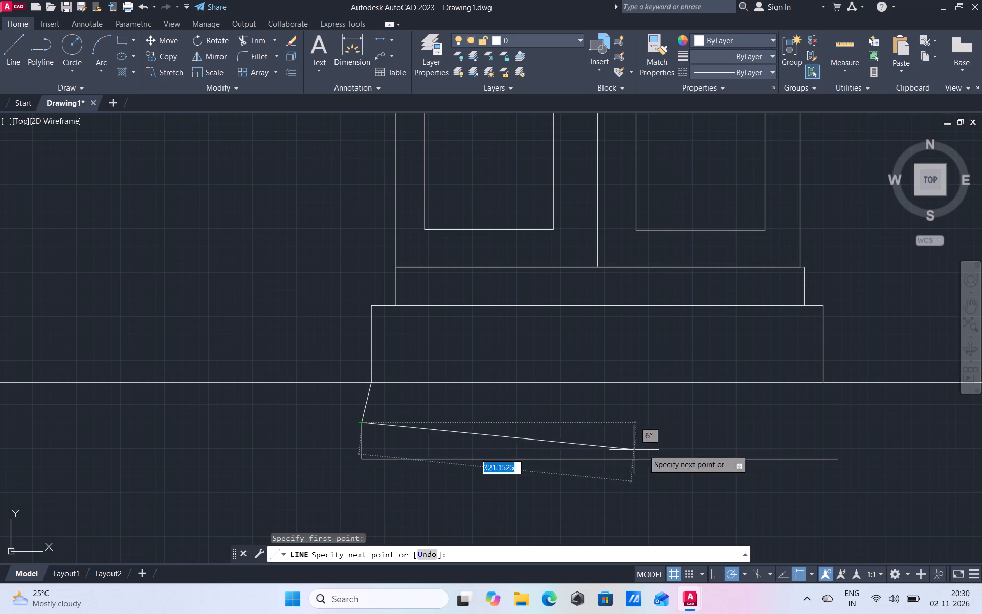
pyautogui.click(825, 421)
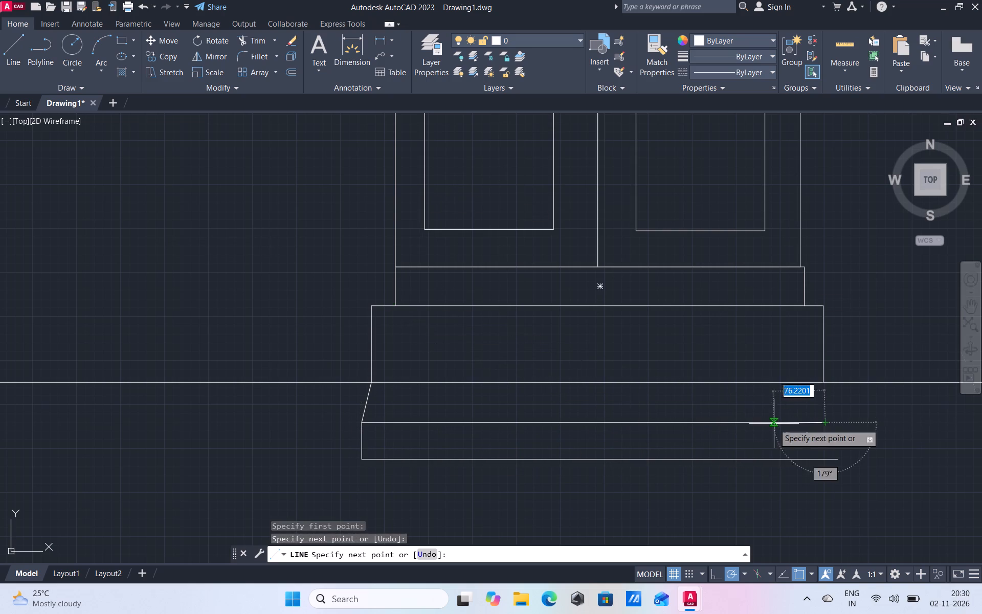
pyautogui.rightClick(777, 416)
pyautogui.click(832, 438)
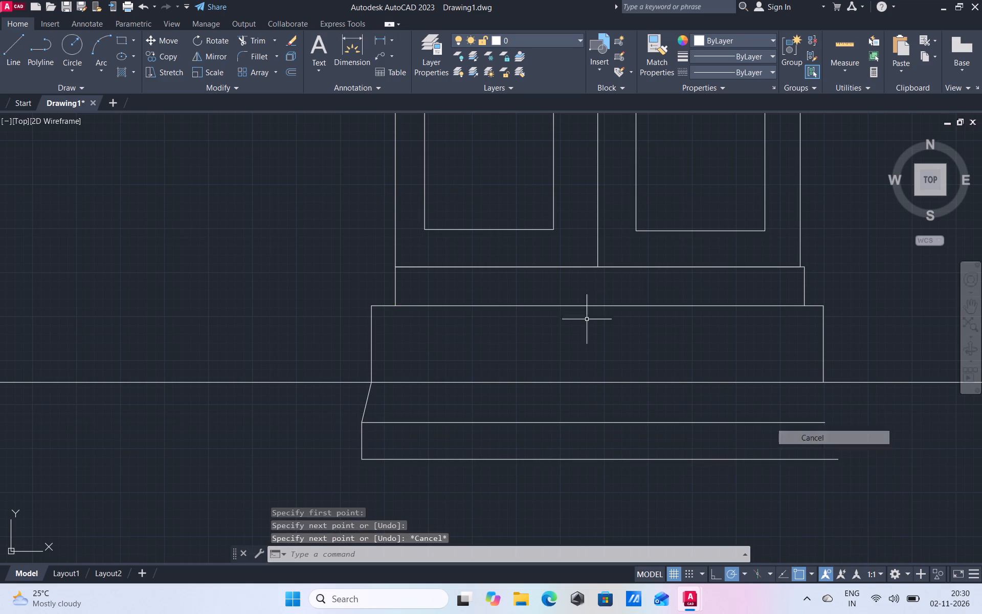
# Close the steps' right side with connected lines from the wall base to the horizontal line's end and on to the bottom line's end.
pyautogui.click(16, 60)
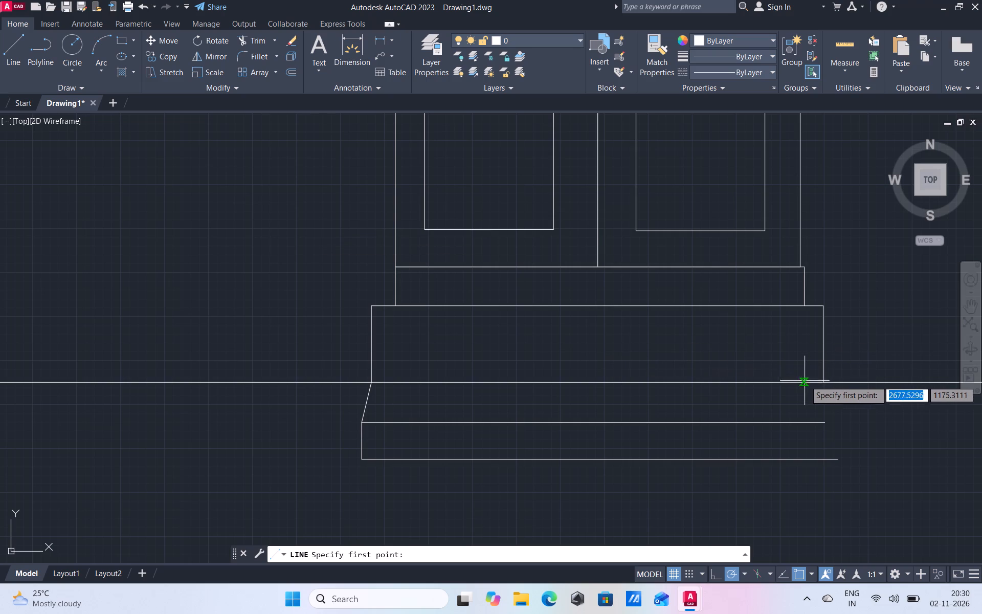
pyautogui.click(820, 381)
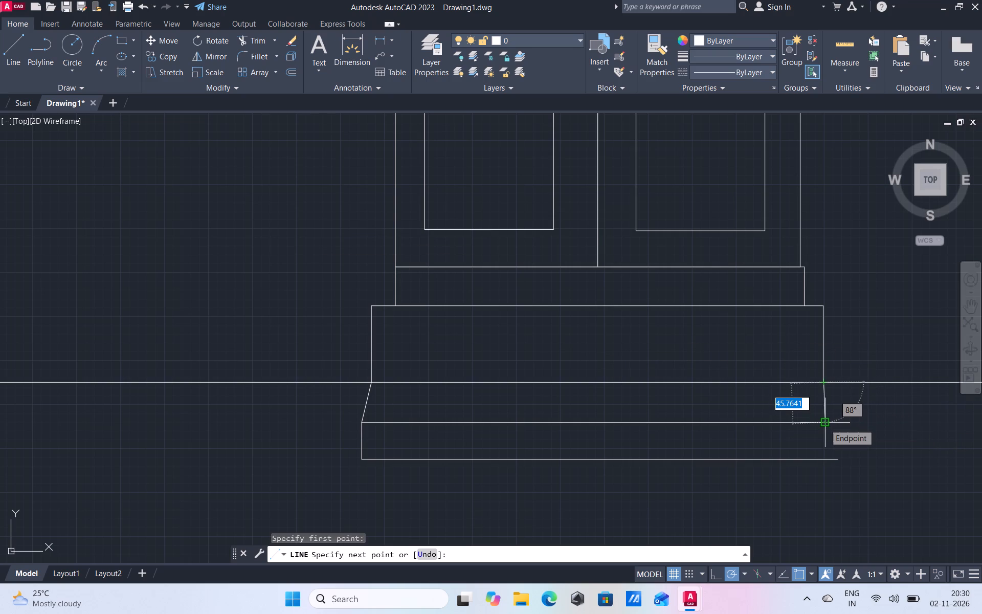
pyautogui.click(824, 424)
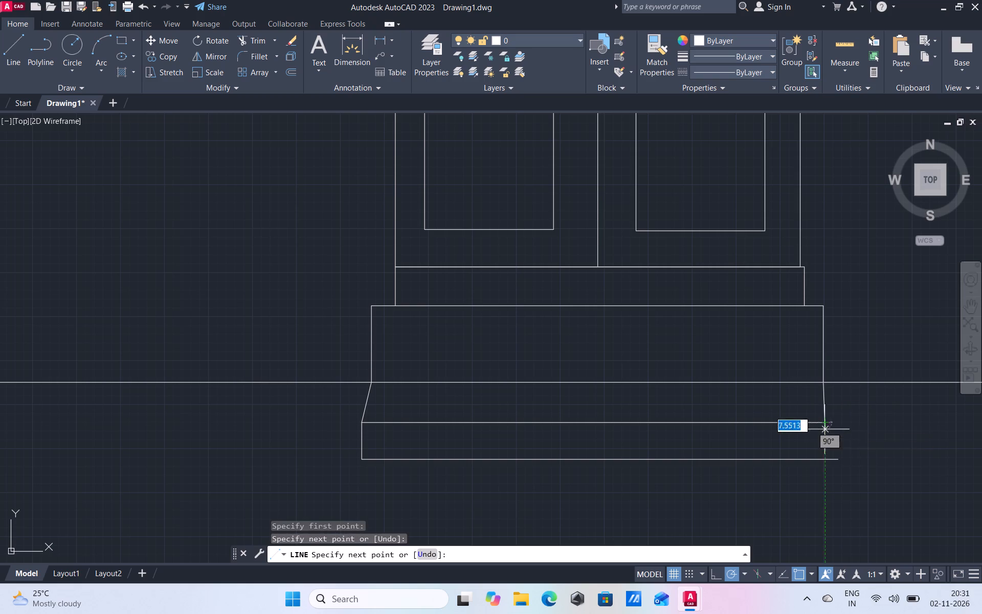
pyautogui.click(840, 461)
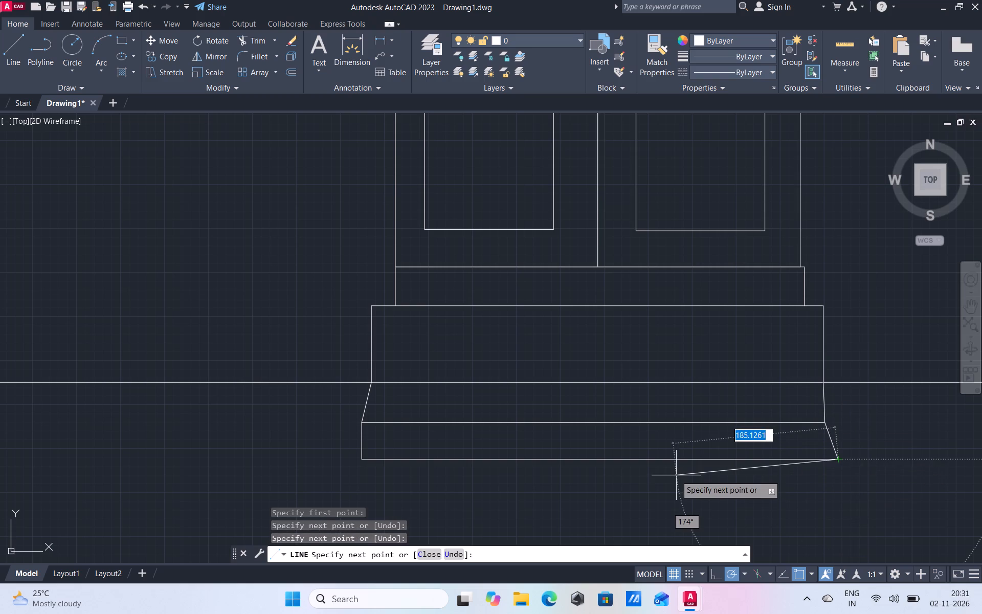
pyautogui.rightClick(675, 475)
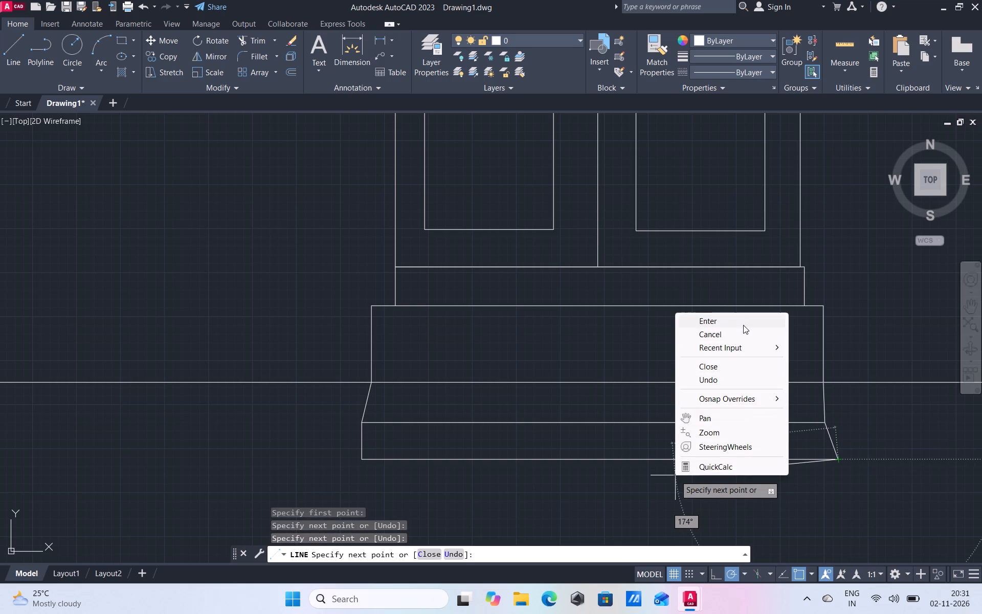
pyautogui.click(743, 325)
# Draw a window sill rectangle about 367 by 43 units on the ground-floor wall left of the door.
pyautogui.scroll(-5, 510, 209)
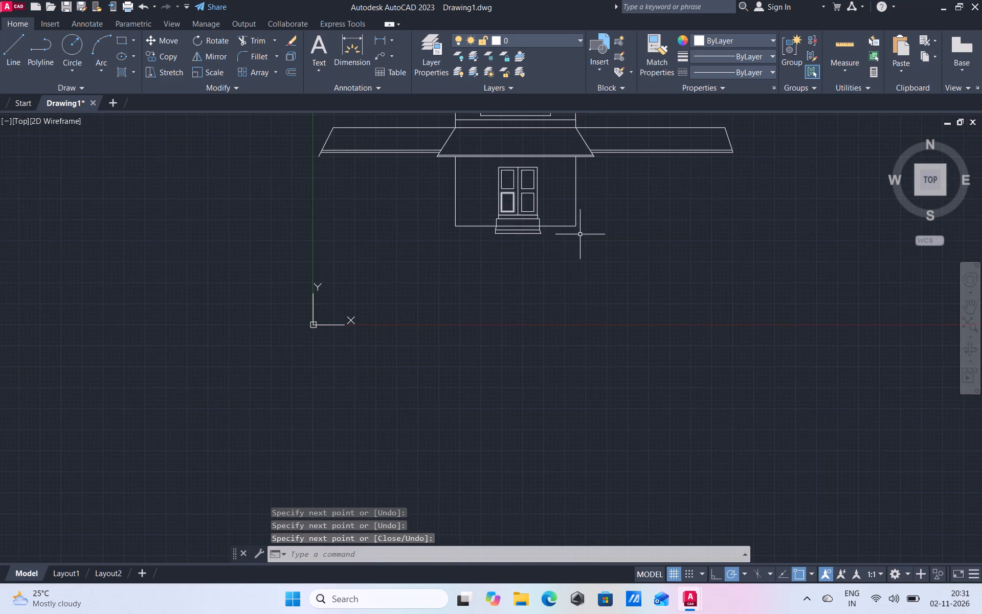
pyautogui.scroll(-2, 572, 201)
pyautogui.scroll(3, 556, 197)
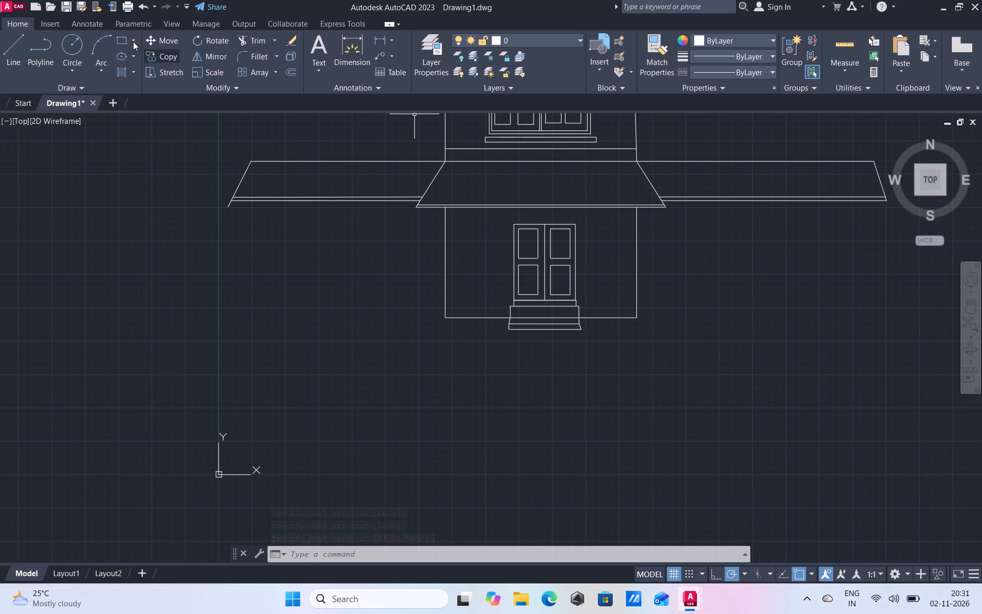
pyautogui.click(120, 36)
pyautogui.scroll(1, 493, 296)
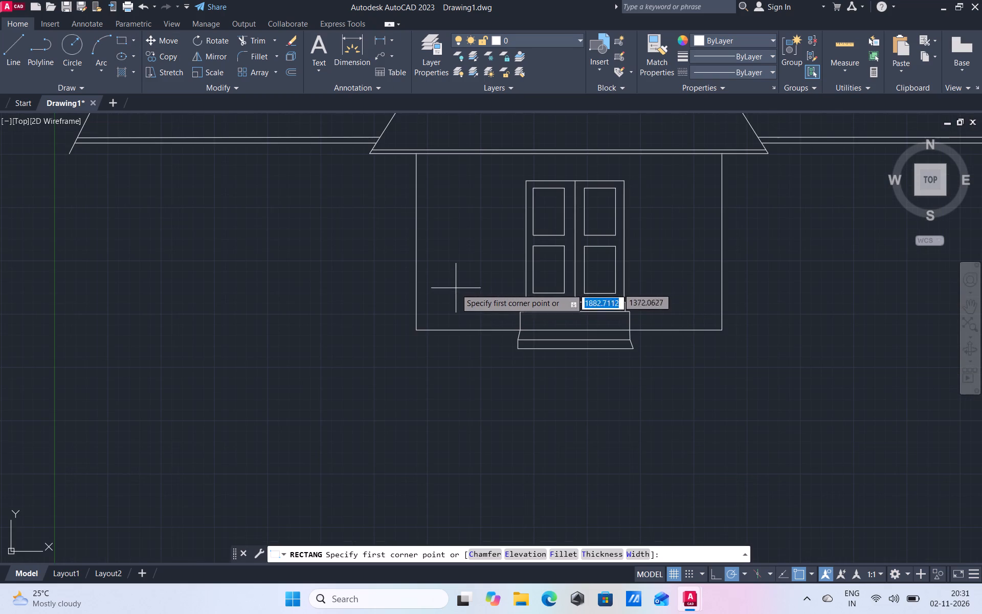
pyautogui.click(434, 280)
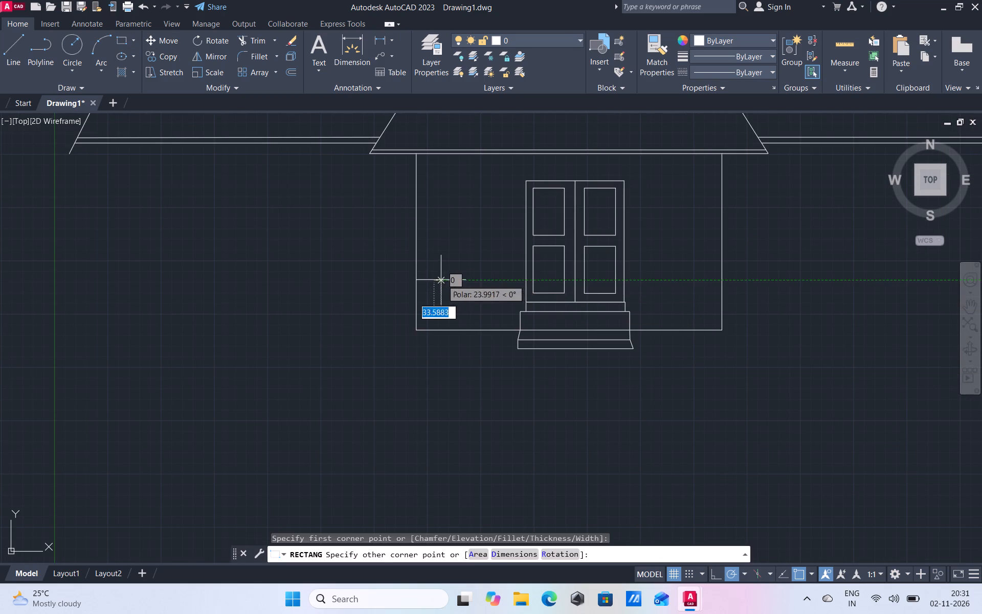
pyautogui.click(513, 289)
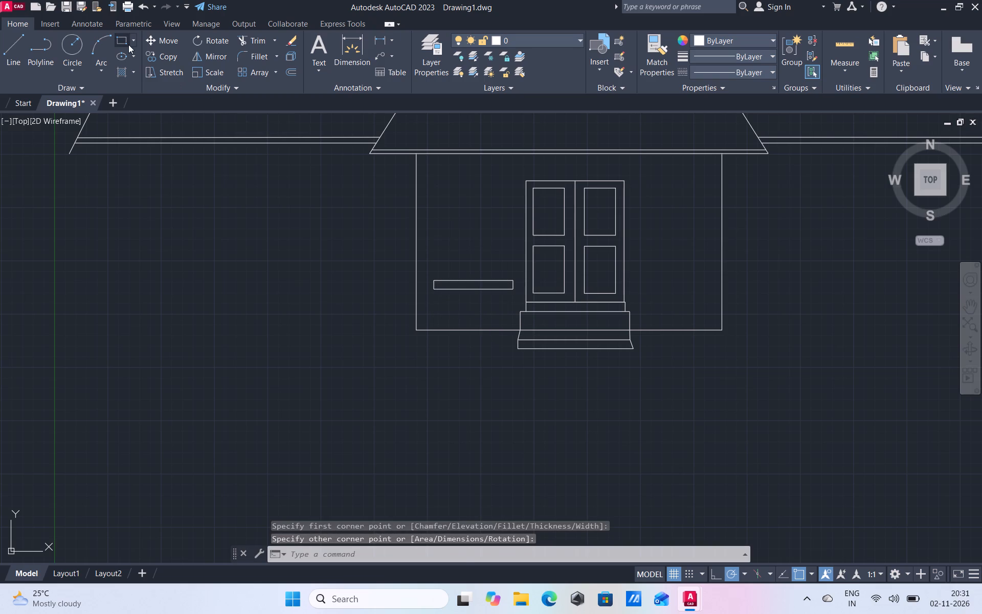
# Draw the window frame rectangle just above the sill, left of the door and slightly narrower than the sill.
pyautogui.click(128, 45)
pyautogui.scroll(1, 444, 265)
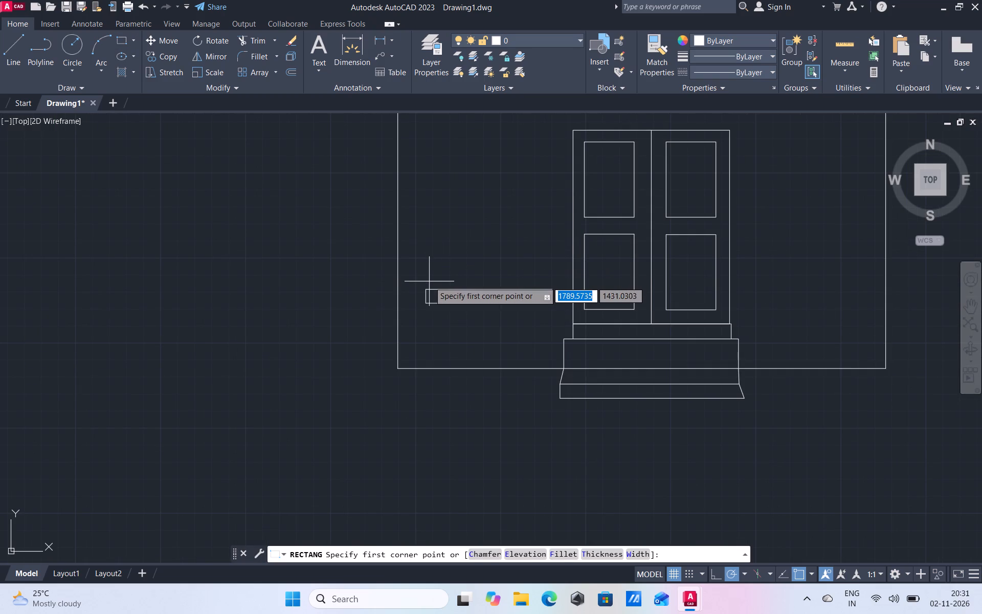
pyautogui.click(429, 281)
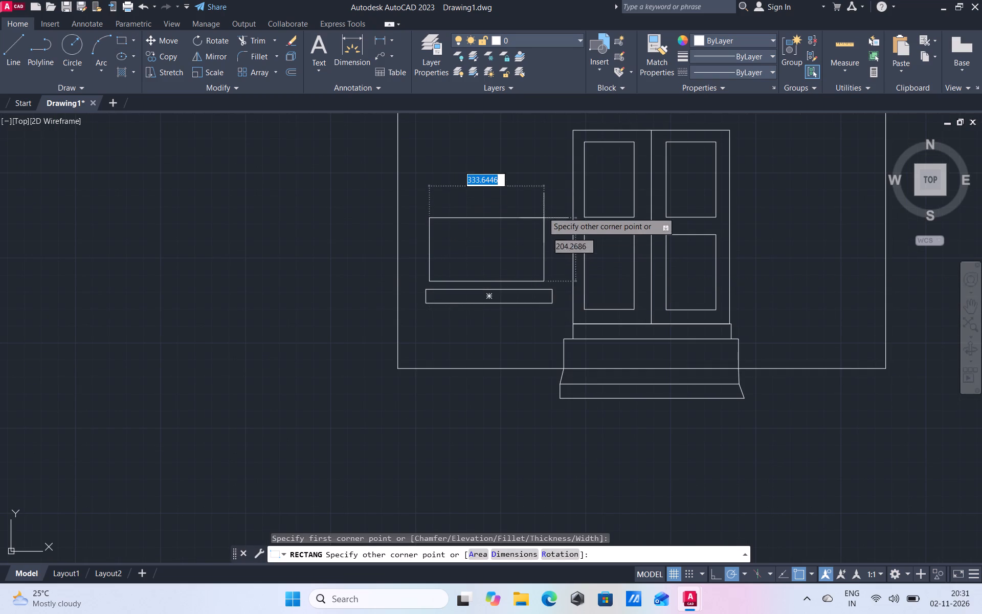
pyautogui.click(542, 173)
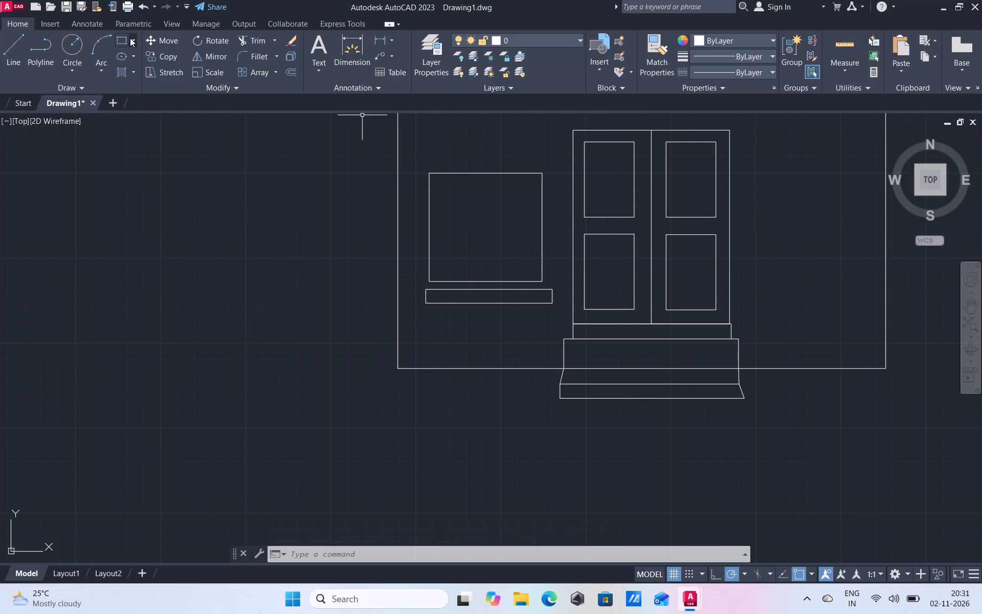
# Draw a vertical line from the midpoint of the window frame's bottom edge to its top edge.
pyautogui.click(19, 51)
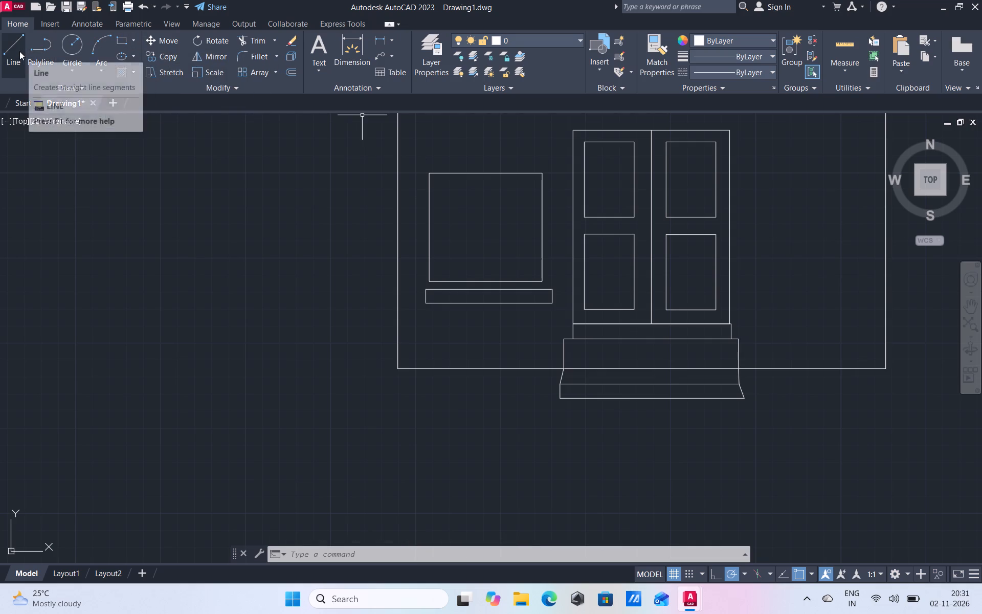
pyautogui.click(489, 282)
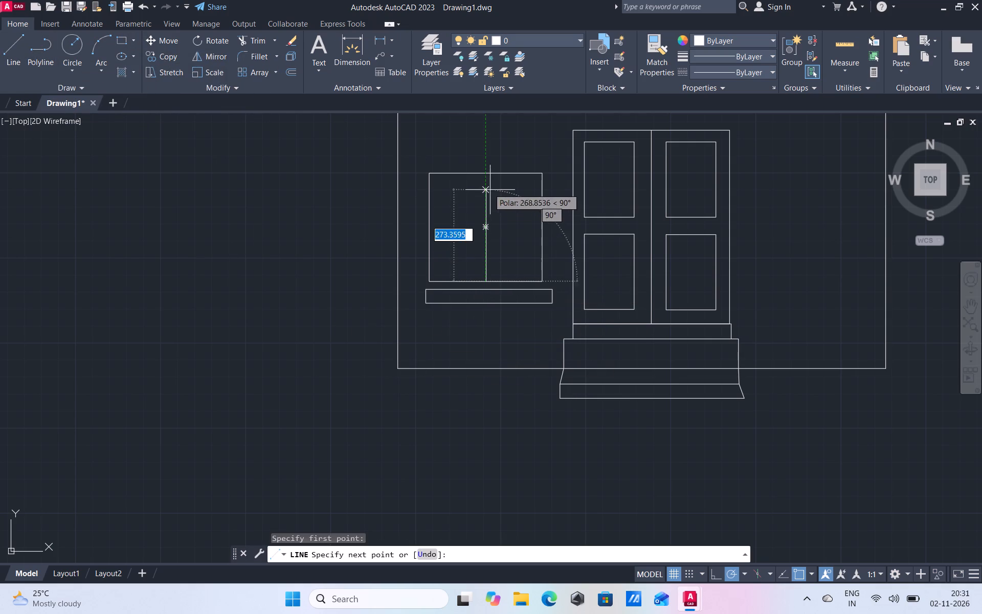
pyautogui.click(486, 178)
pyautogui.rightClick(510, 209)
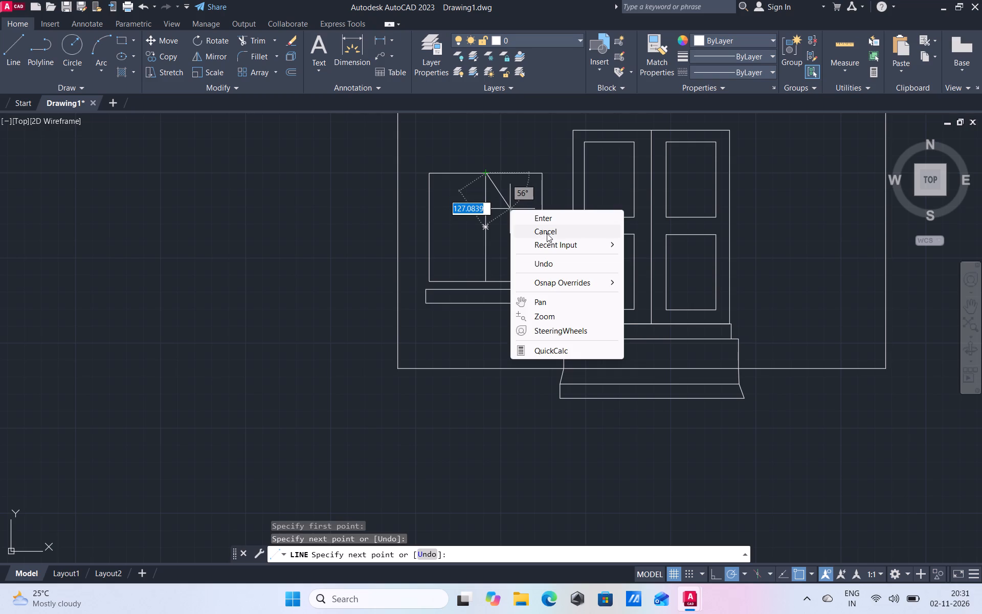
pyautogui.click(548, 231)
# Draw a pane rectangle about 100 units wide inside the upper part of the window's left half.
pyautogui.click(119, 35)
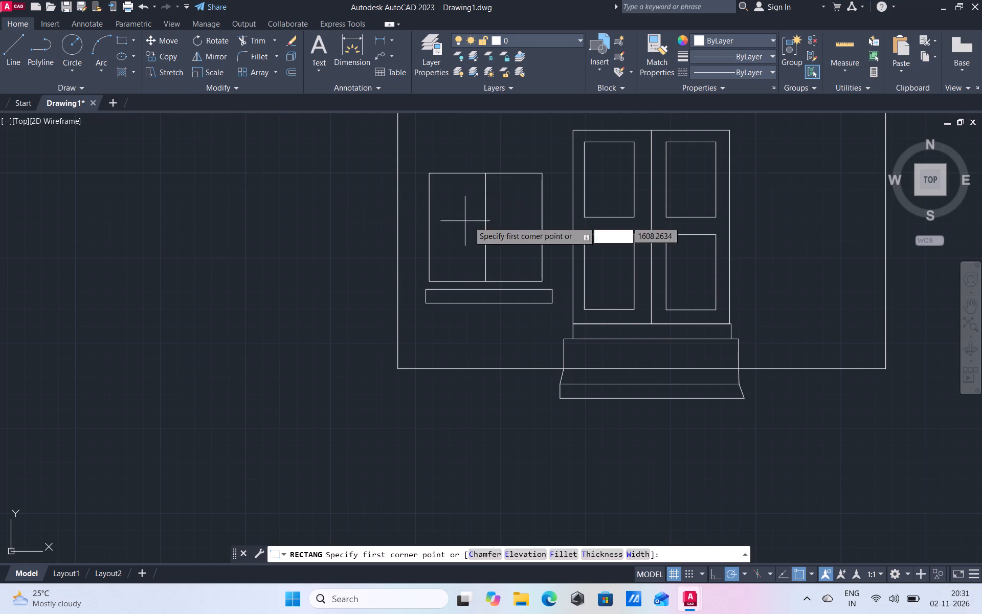
pyautogui.scroll(1, 453, 190)
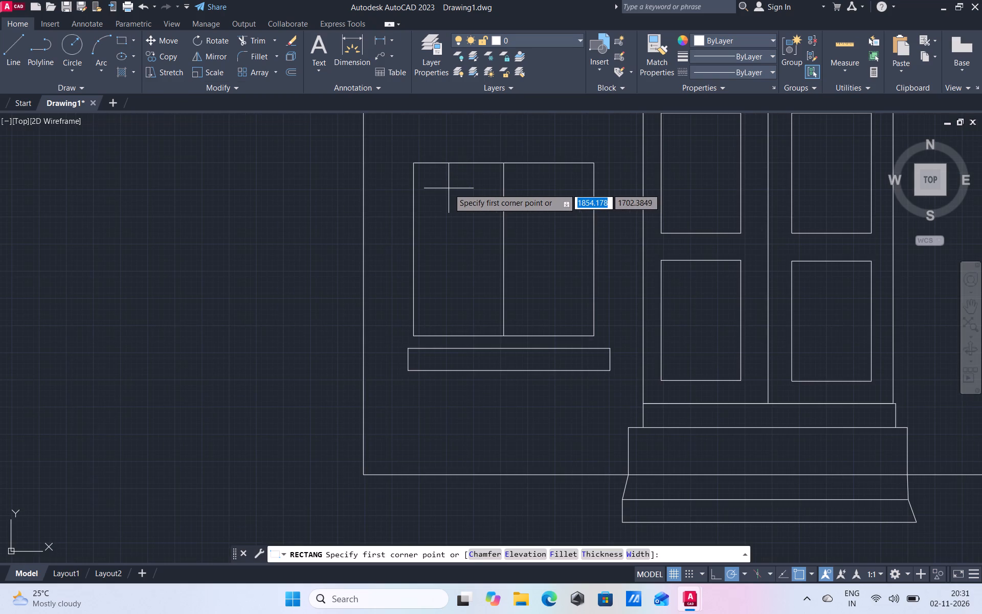
pyautogui.click(426, 175)
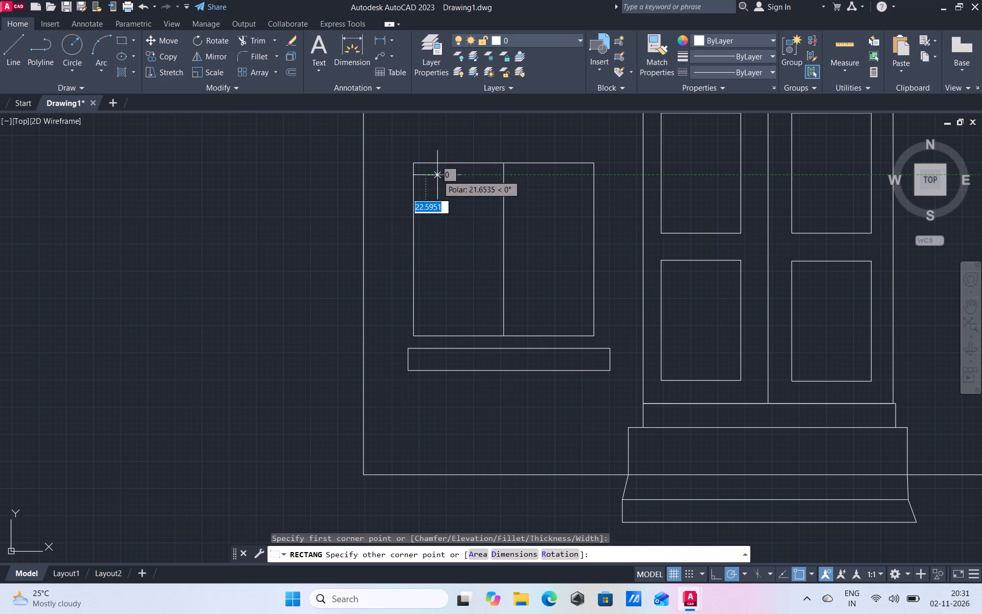
pyautogui.click(480, 245)
# Copy the upper-left window pane to the lower-left, upper-right and lower-right parts of the window frame left of the door.
pyautogui.click(480, 238)
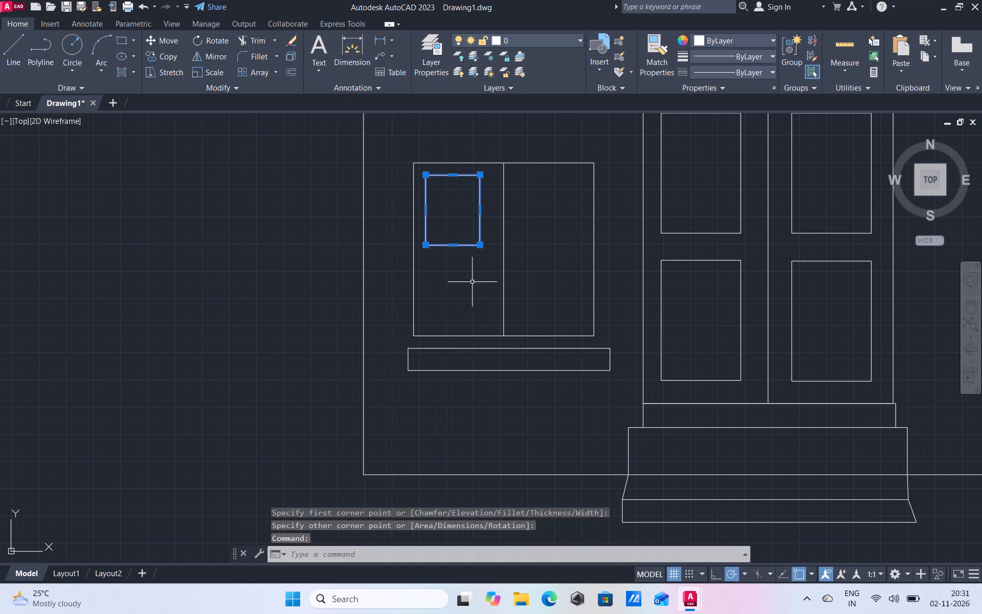
pyautogui.press('c')
pyautogui.press('o')
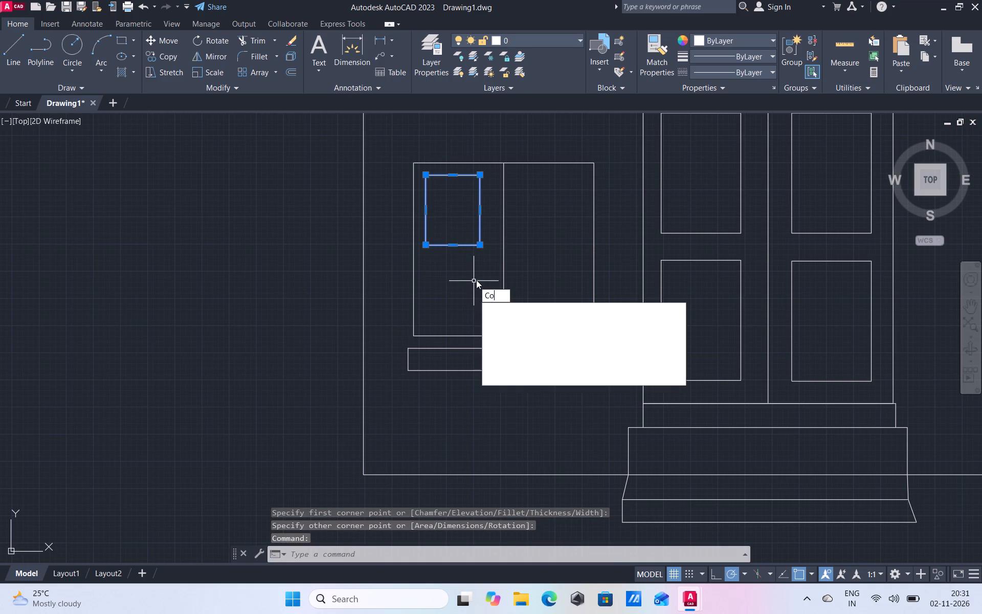
pyautogui.click(539, 303)
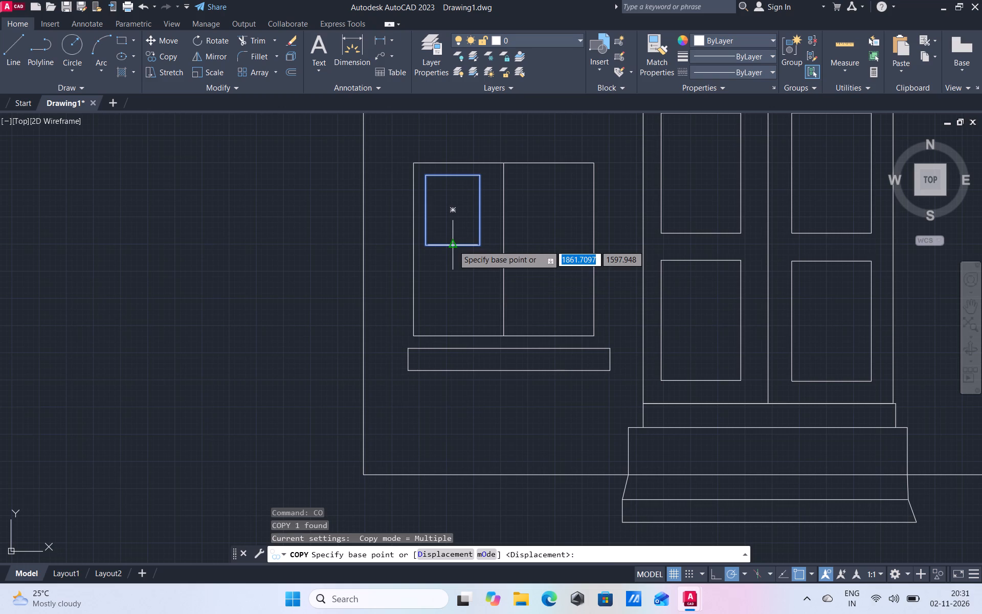
pyautogui.click(454, 245)
pyautogui.click(459, 325)
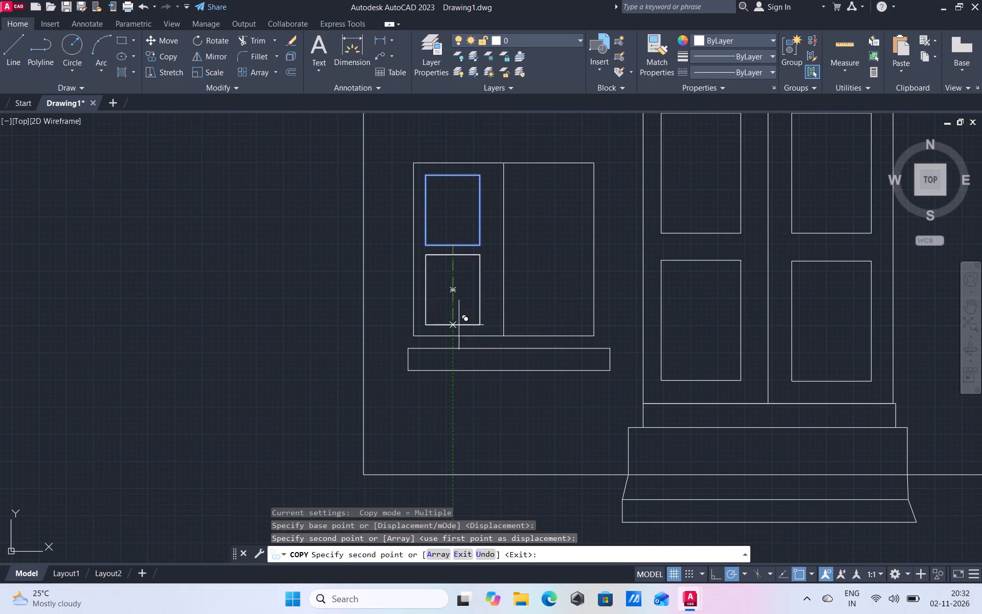
pyautogui.click(548, 248)
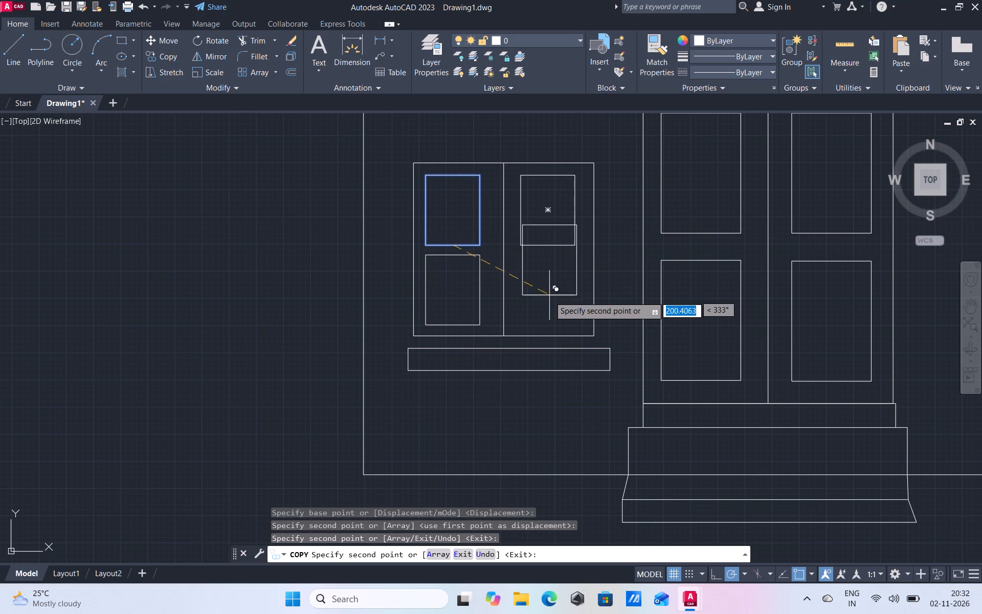
pyautogui.click(547, 326)
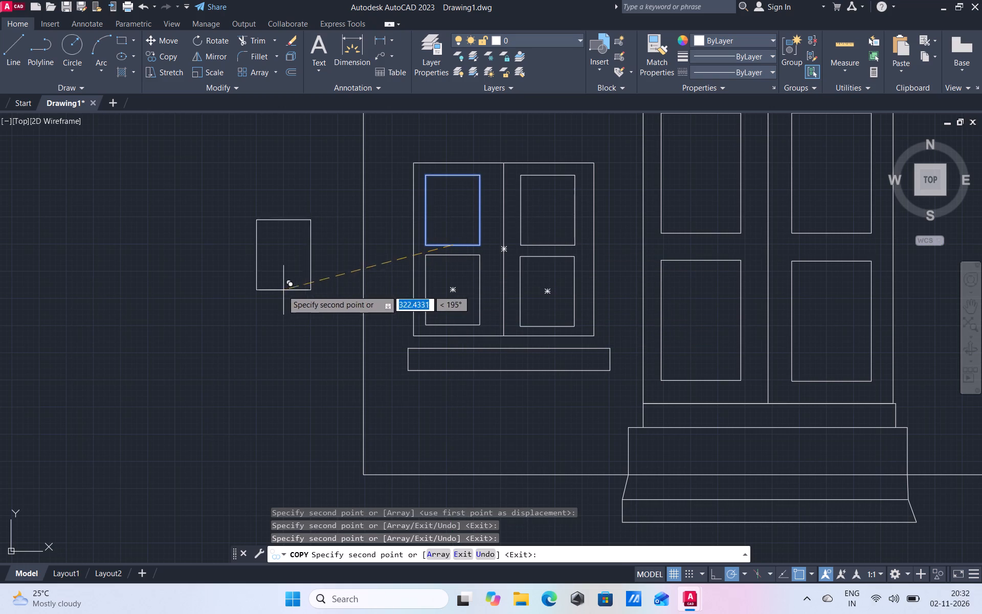
pyautogui.rightClick(275, 290)
pyautogui.click(319, 314)
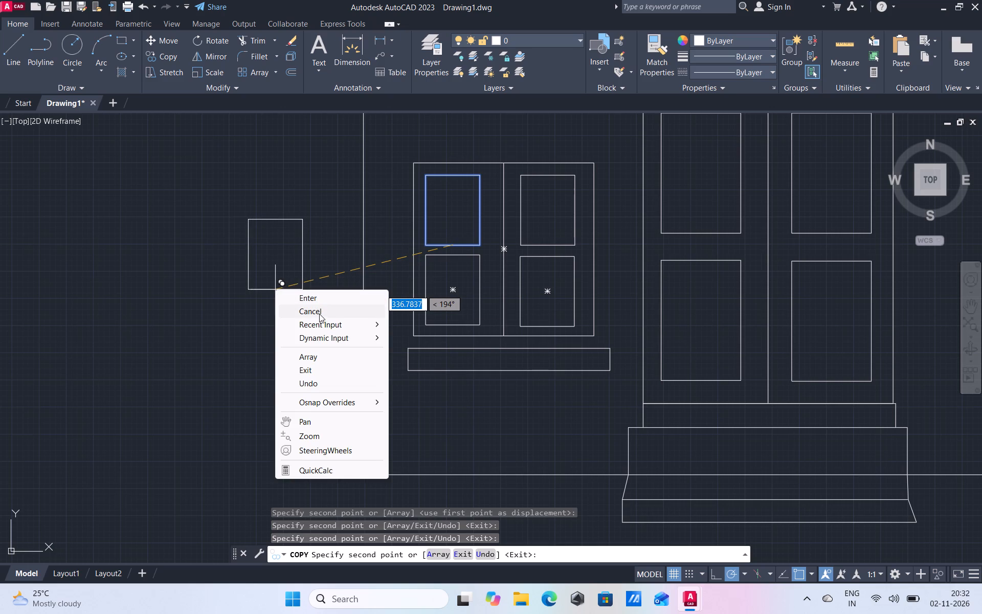
# Copy the window sill horizontally about 934 units onto the ground-floor wall right of the door.
pyautogui.scroll(-3, 328, 290)
pyautogui.scroll(1, 405, 312)
pyautogui.click(281, 312)
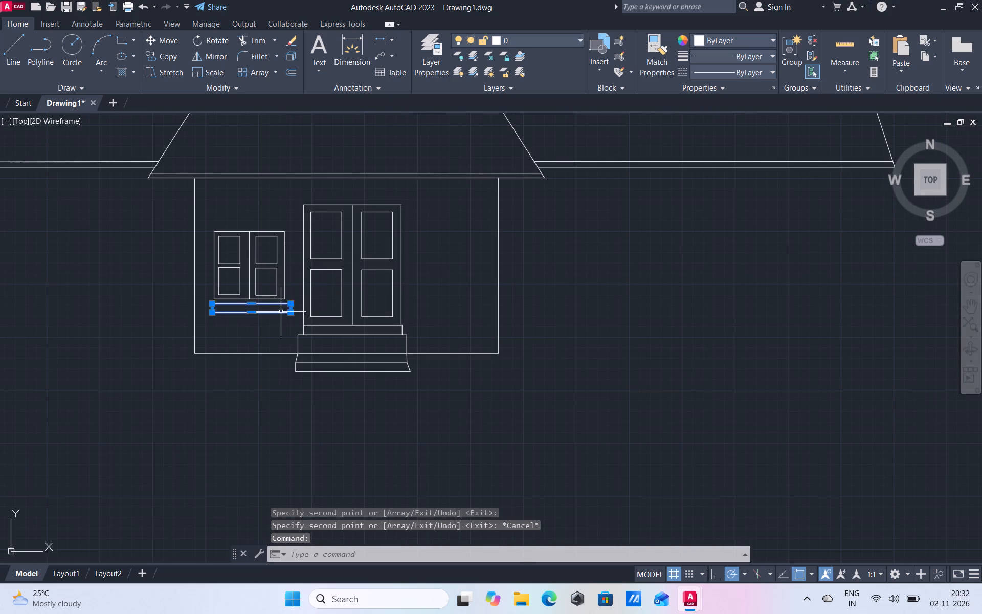
pyautogui.press('c')
pyautogui.press('o')
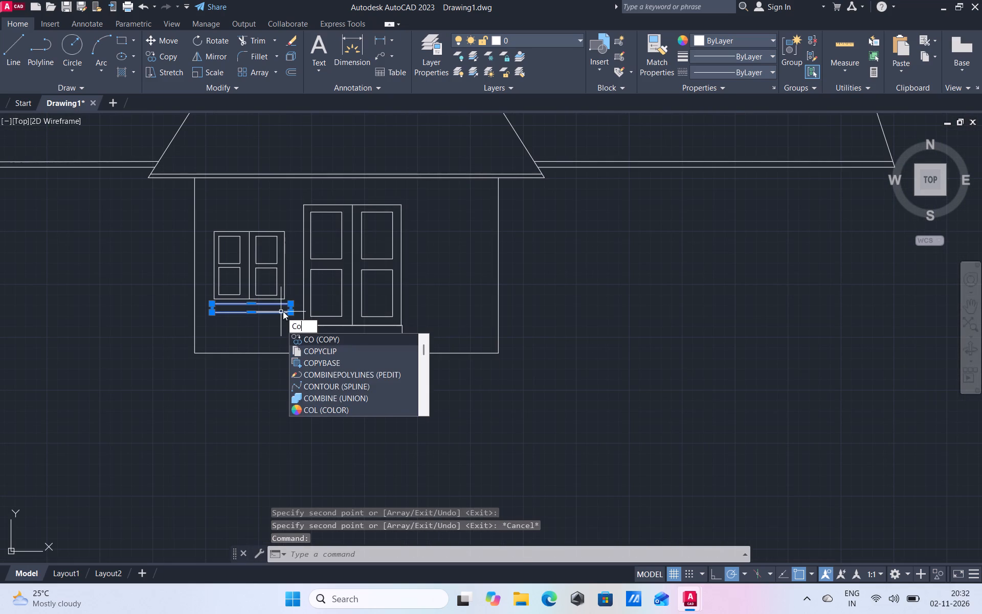
pyautogui.click(327, 339)
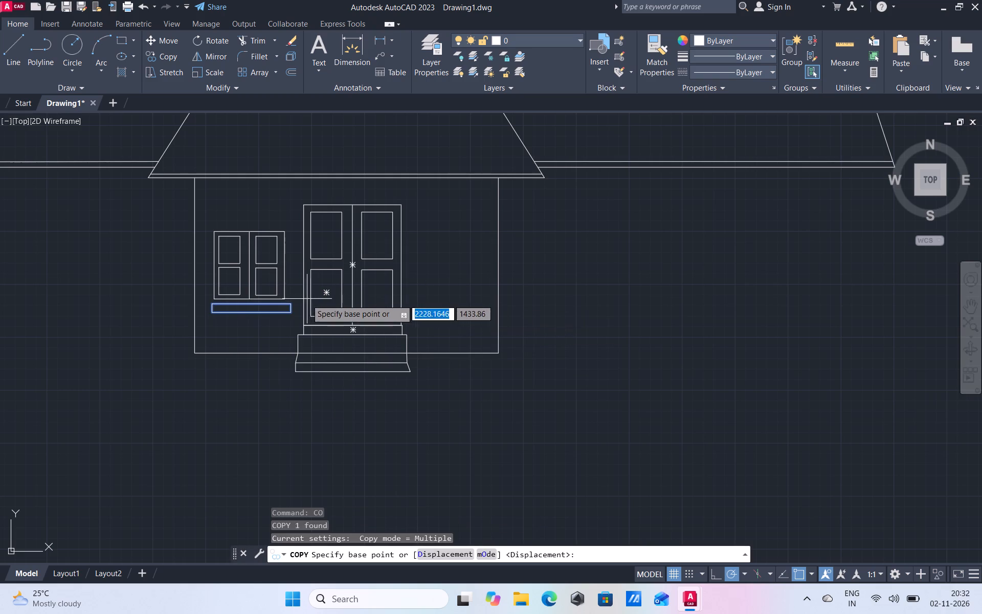
pyautogui.click(284, 313)
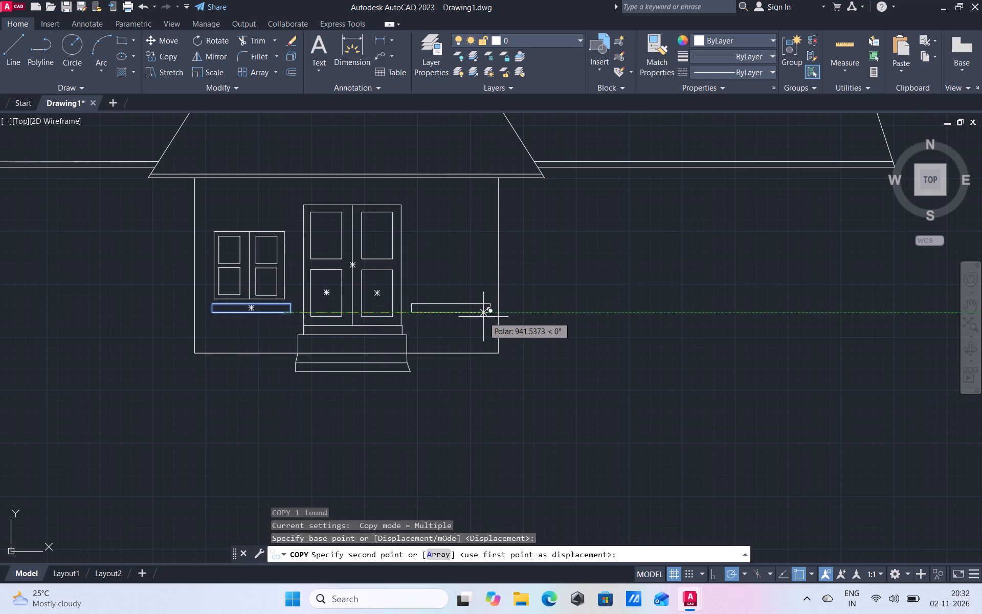
pyautogui.click(482, 317)
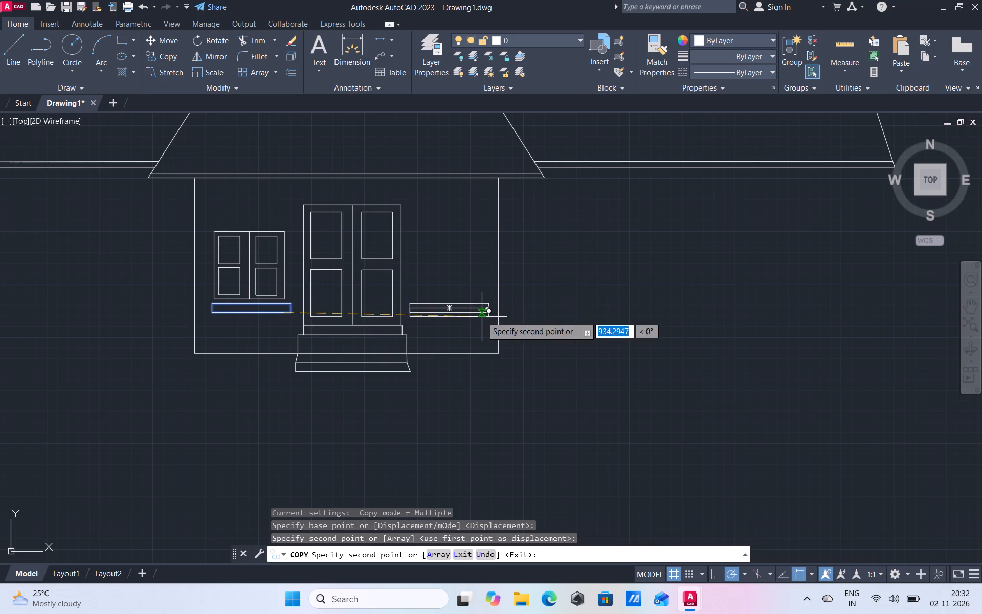
pyautogui.rightClick(552, 300)
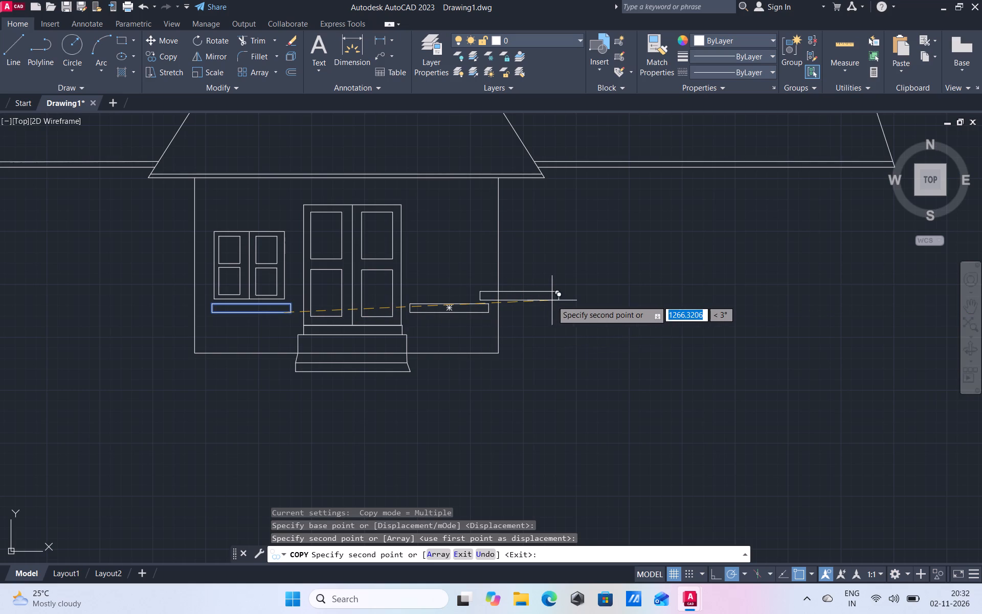
pyautogui.click(582, 319)
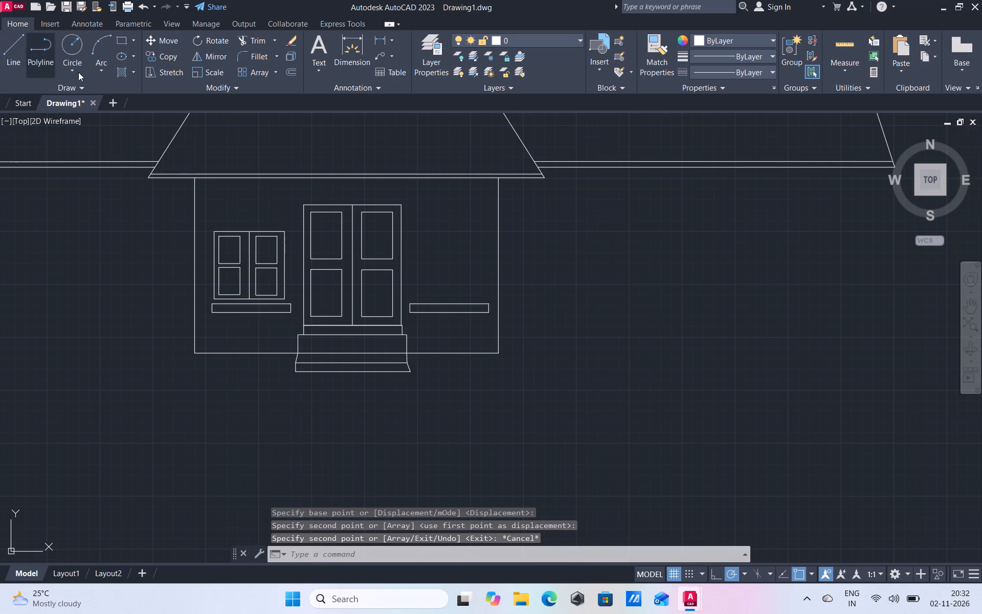
# Copy the window frame rectangle horizontally to the right side of the door, just above the copied sill.
pyautogui.click(286, 280)
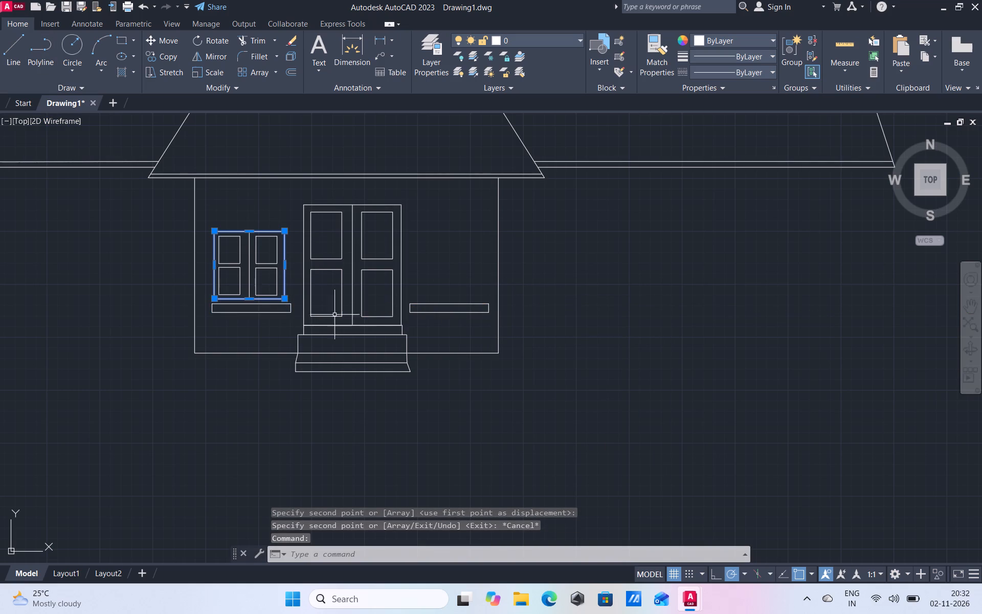
pyautogui.press('c')
pyautogui.press('o')
pyautogui.press('Return')
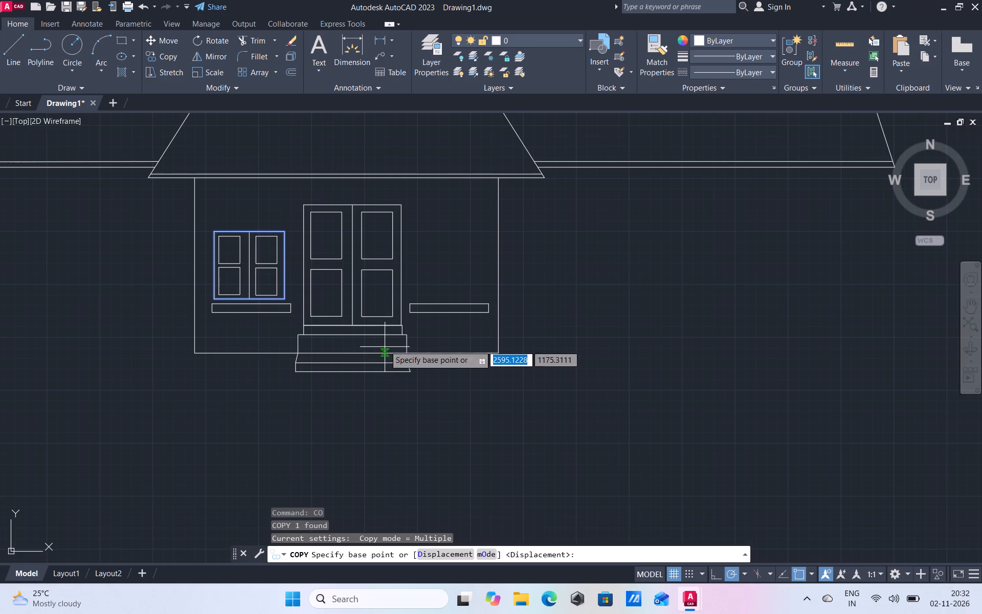
pyautogui.click(285, 275)
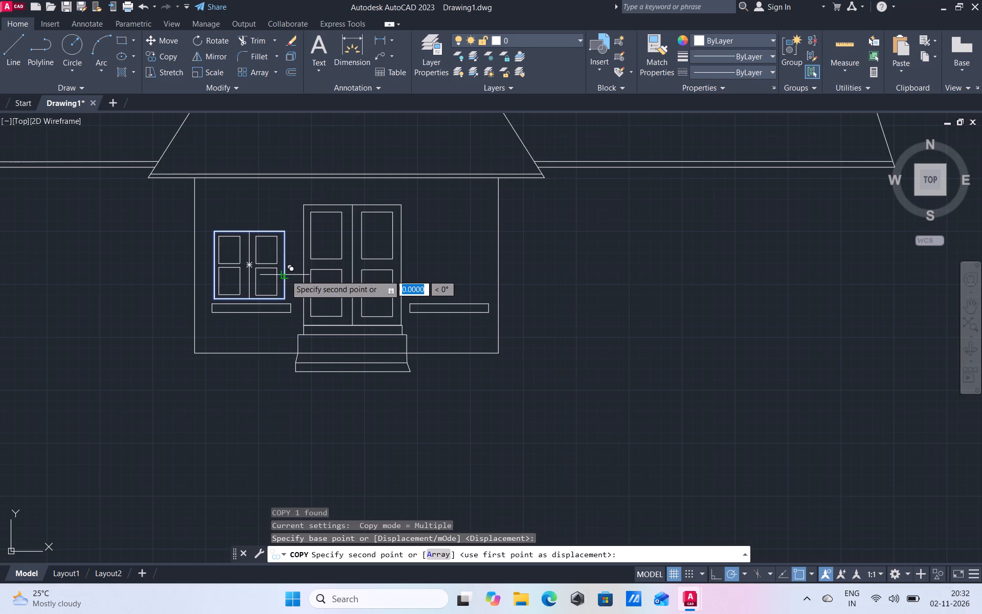
pyautogui.click(484, 281)
pyautogui.rightClick(574, 286)
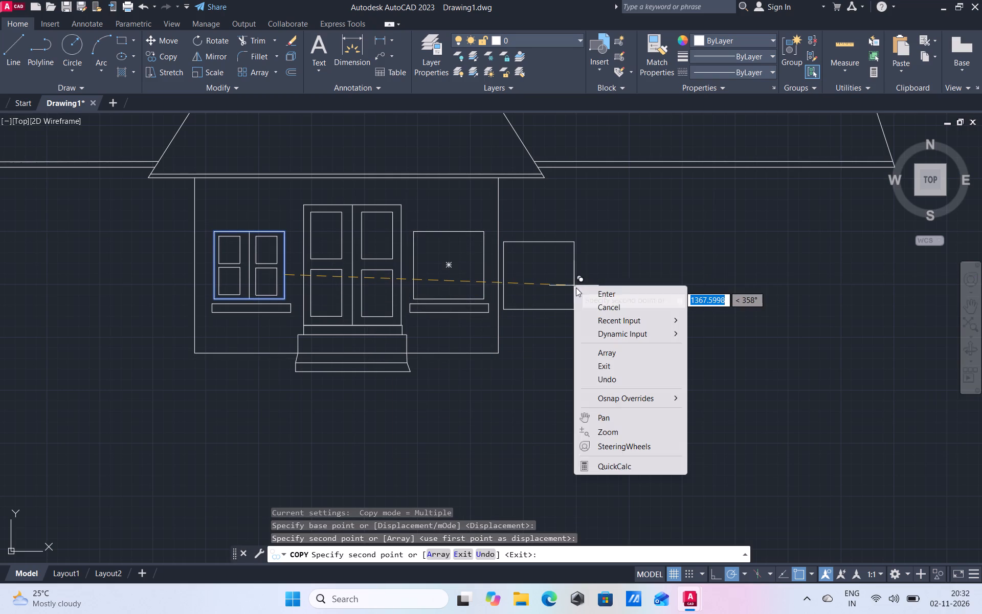
pyautogui.click(591, 309)
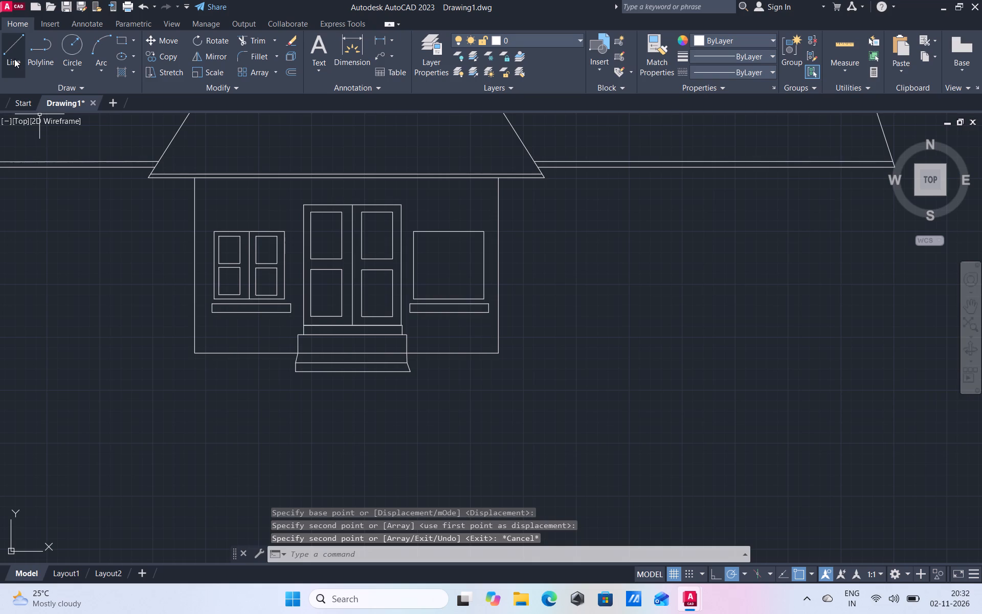
# Draw a vertical line between the midpoints of the bottom and top edges of the window frame right of the door.
pyautogui.click(14, 59)
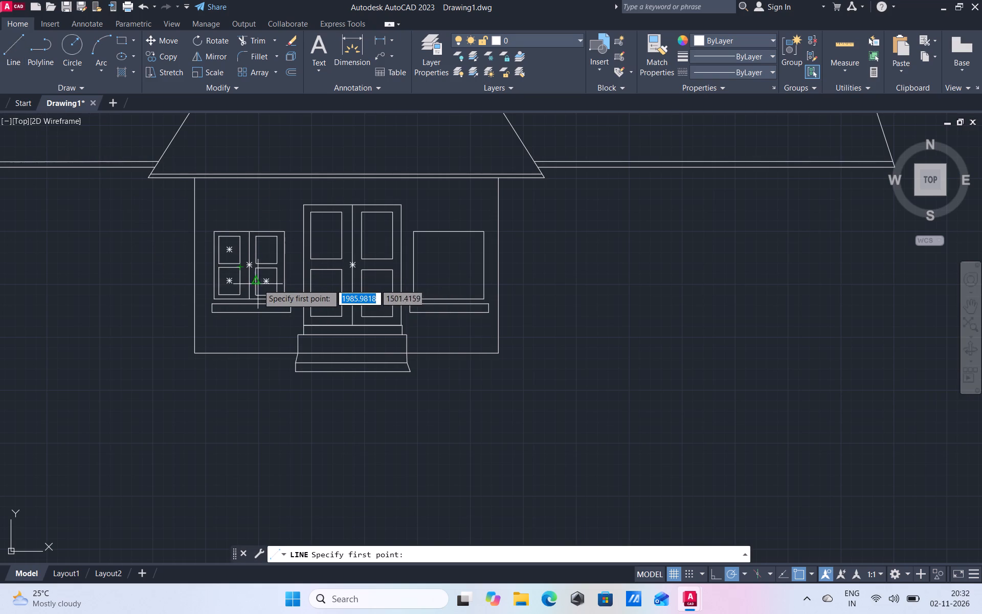
pyautogui.press('c')
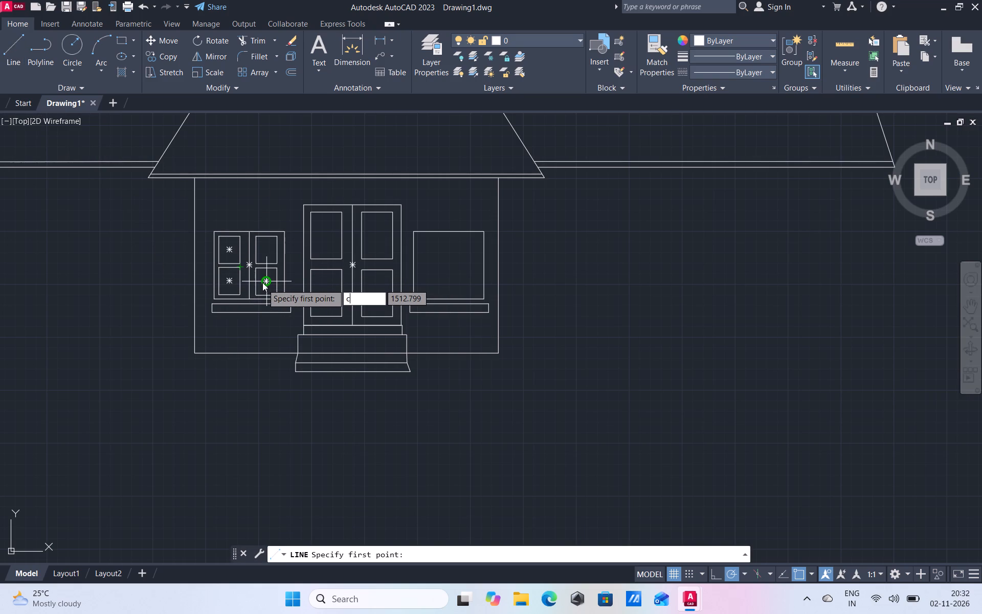
pyautogui.click(17, 47)
pyautogui.click(17, 47)
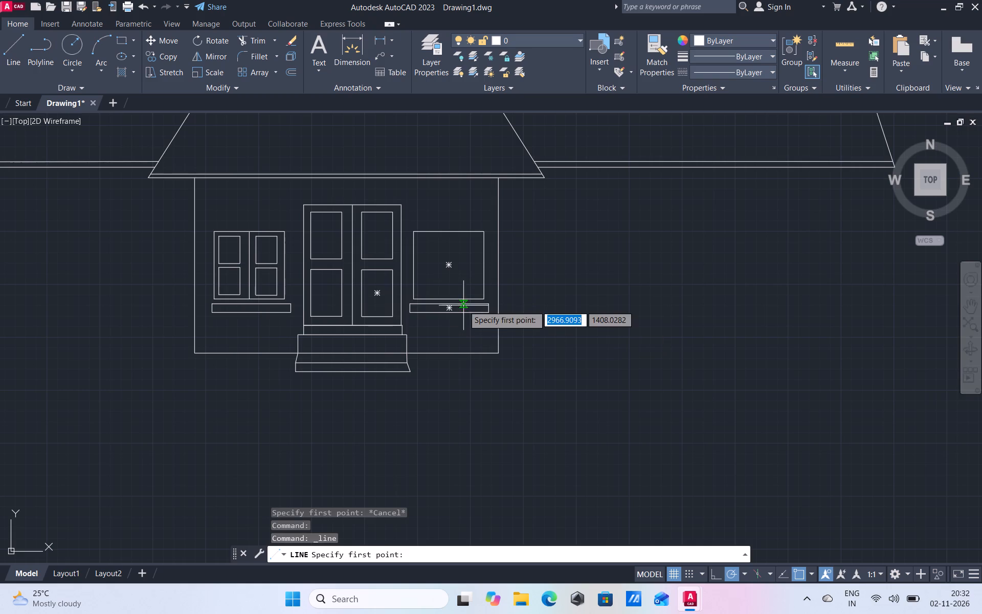
pyautogui.click(449, 295)
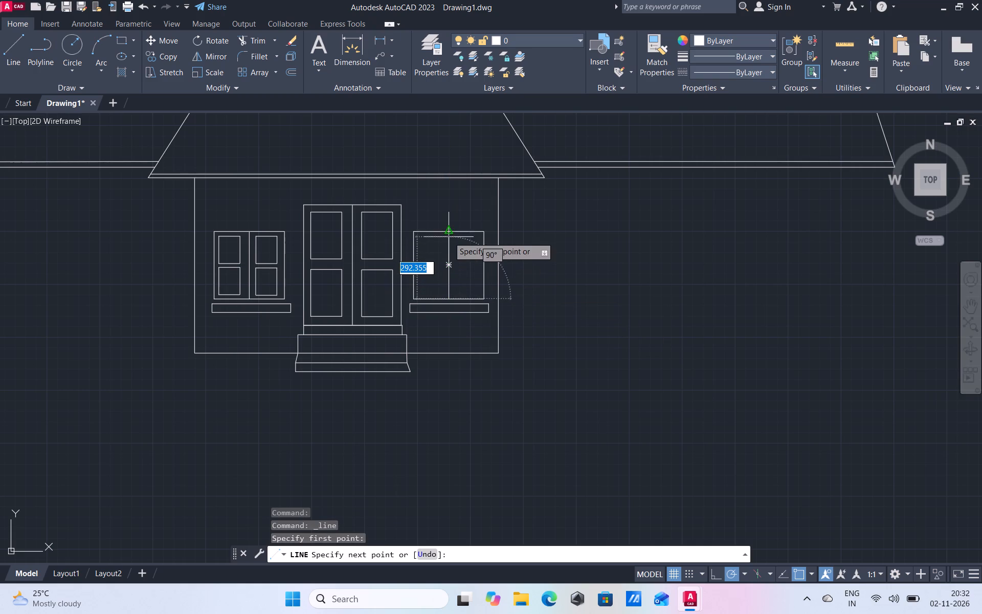
pyautogui.click(449, 236)
pyautogui.rightClick(522, 279)
pyautogui.click(560, 296)
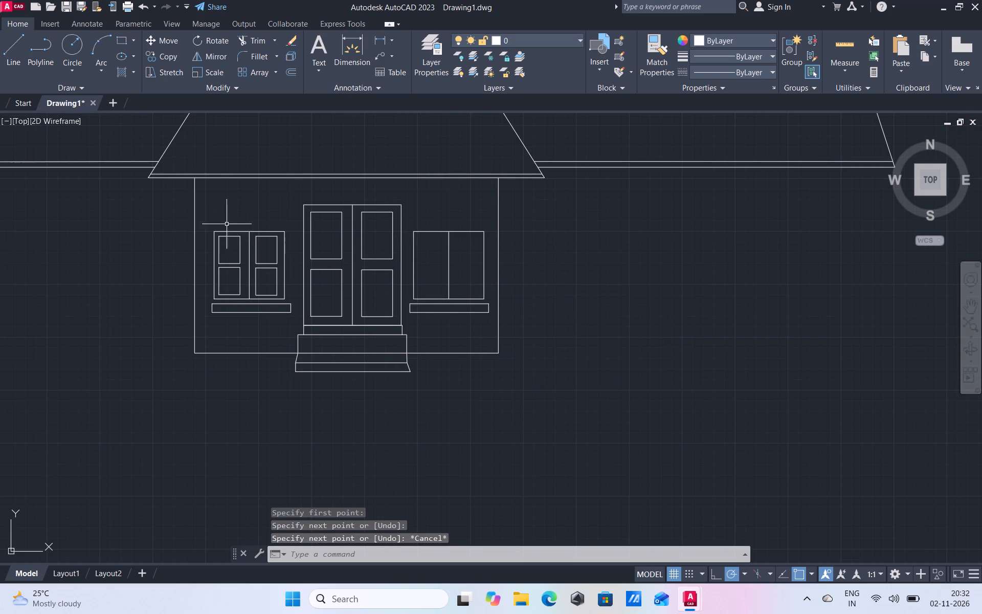
# Copy the left window's upper-left pane into all four pane positions of the window right of the door.
pyautogui.click(241, 256)
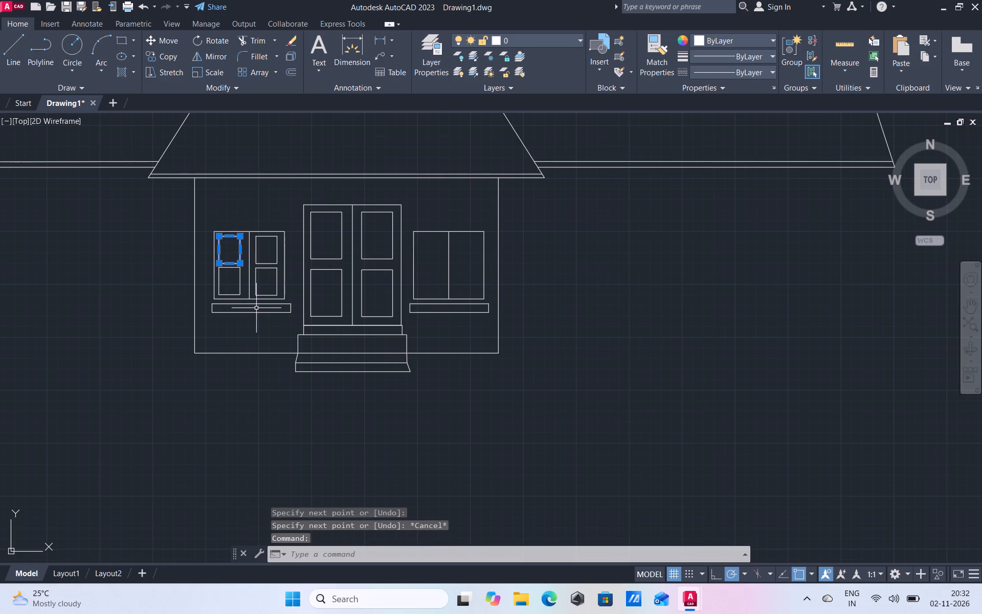
pyautogui.press('c')
pyautogui.press('o')
pyautogui.press('Return')
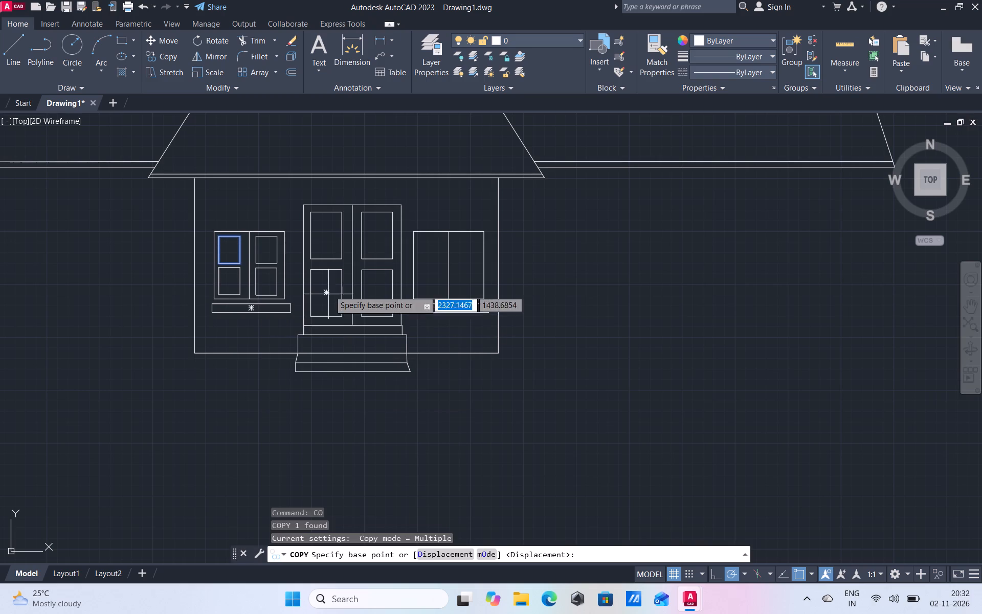
pyautogui.click(242, 252)
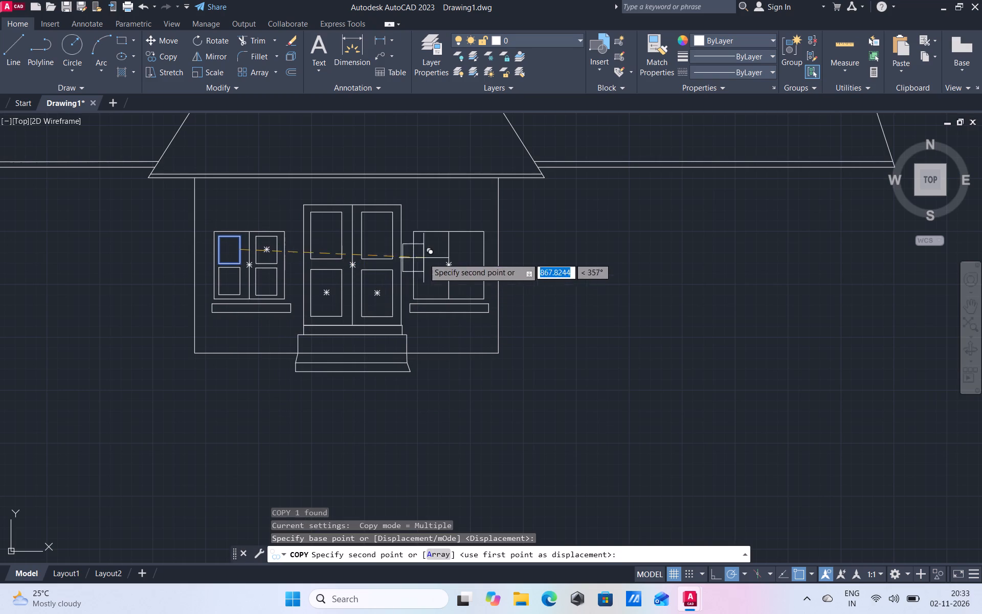
pyautogui.click(441, 255)
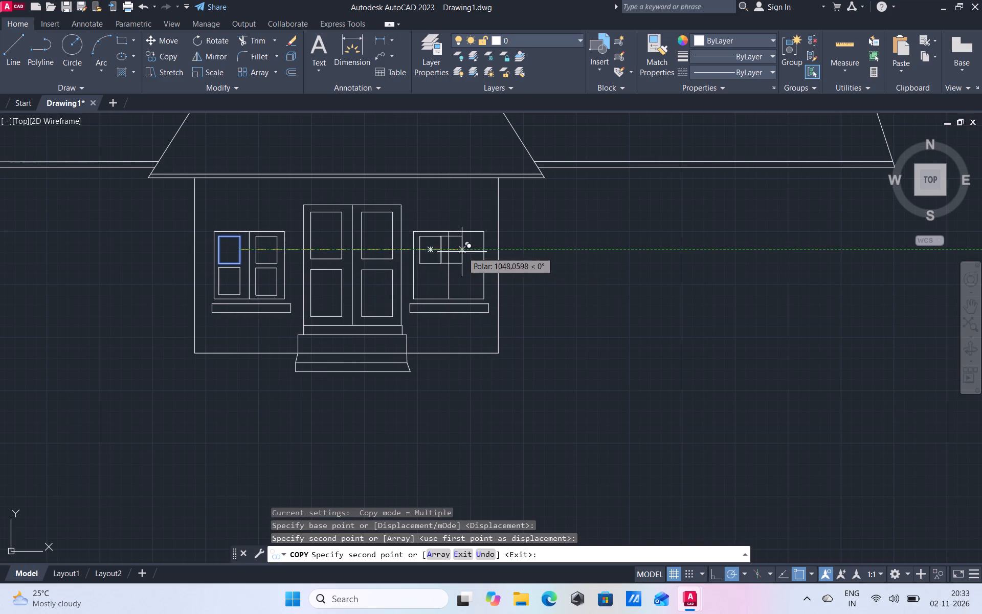
pyautogui.click(477, 255)
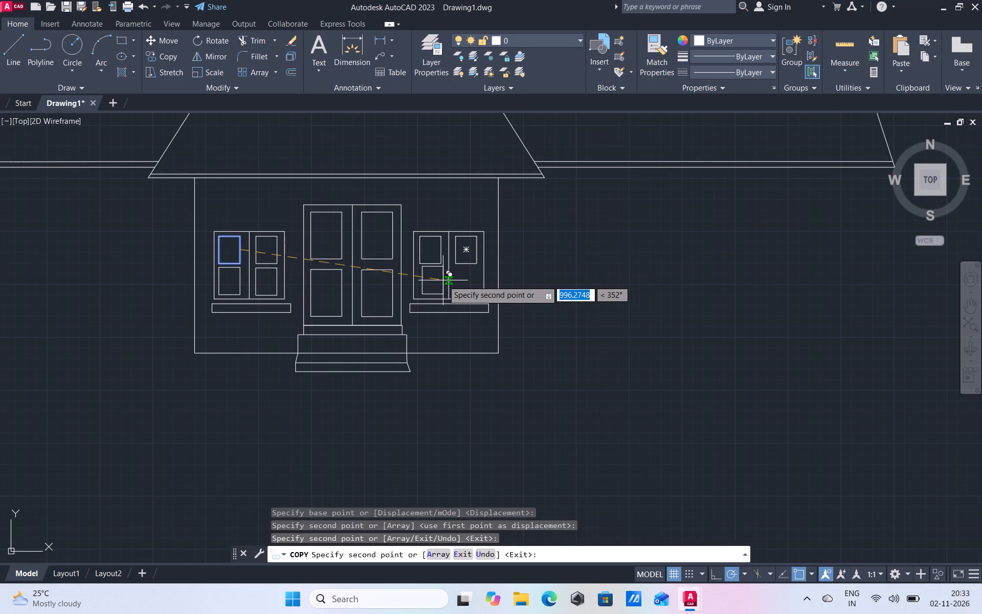
pyautogui.click(441, 282)
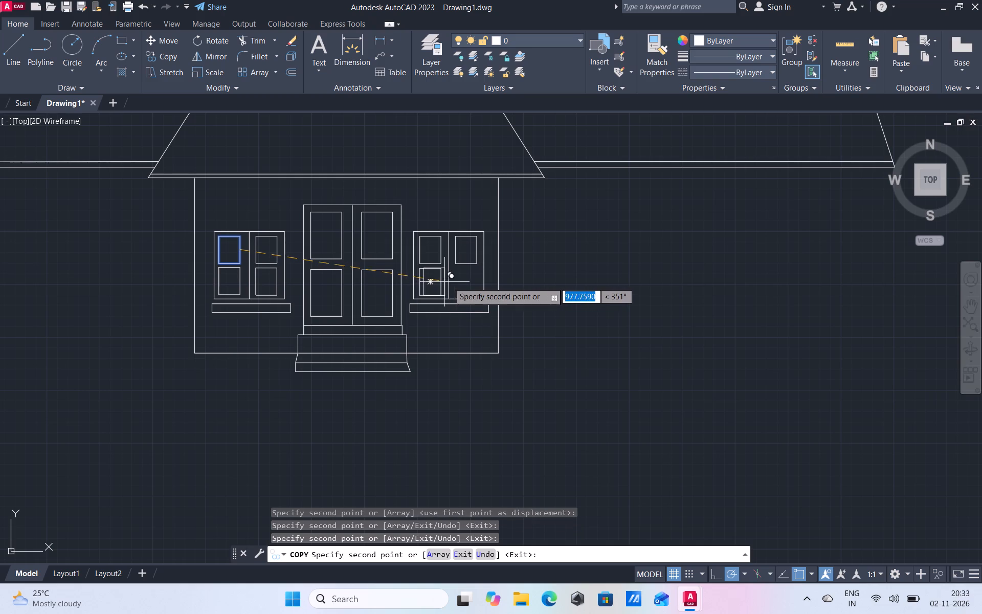
pyautogui.click(477, 282)
pyautogui.rightClick(519, 265)
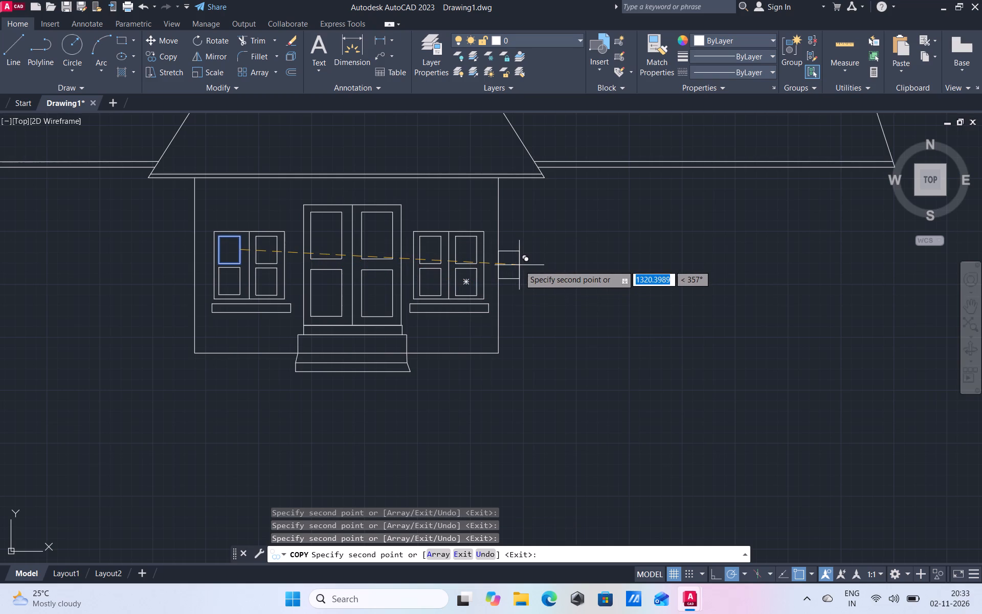
pyautogui.click(577, 281)
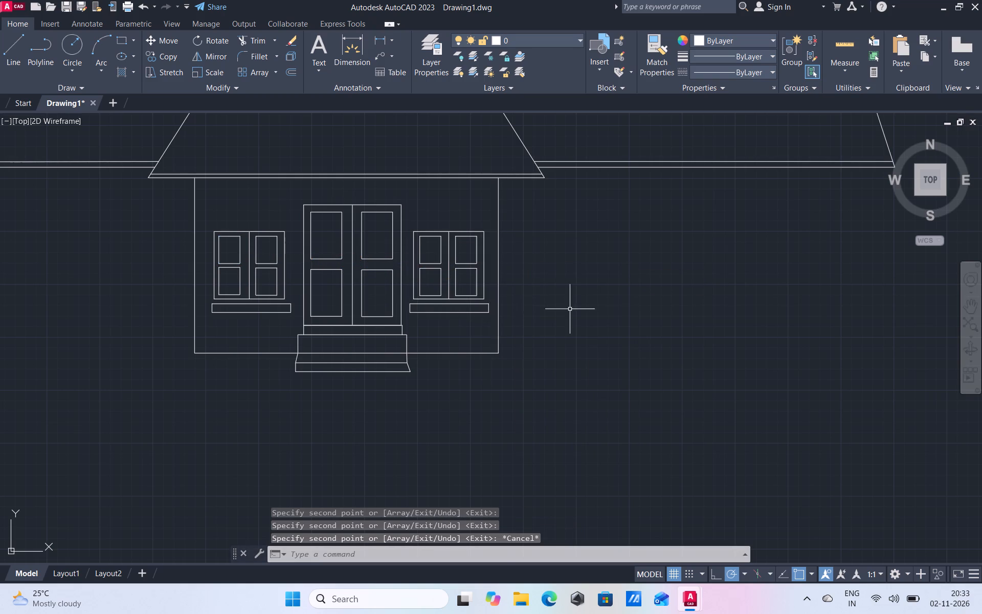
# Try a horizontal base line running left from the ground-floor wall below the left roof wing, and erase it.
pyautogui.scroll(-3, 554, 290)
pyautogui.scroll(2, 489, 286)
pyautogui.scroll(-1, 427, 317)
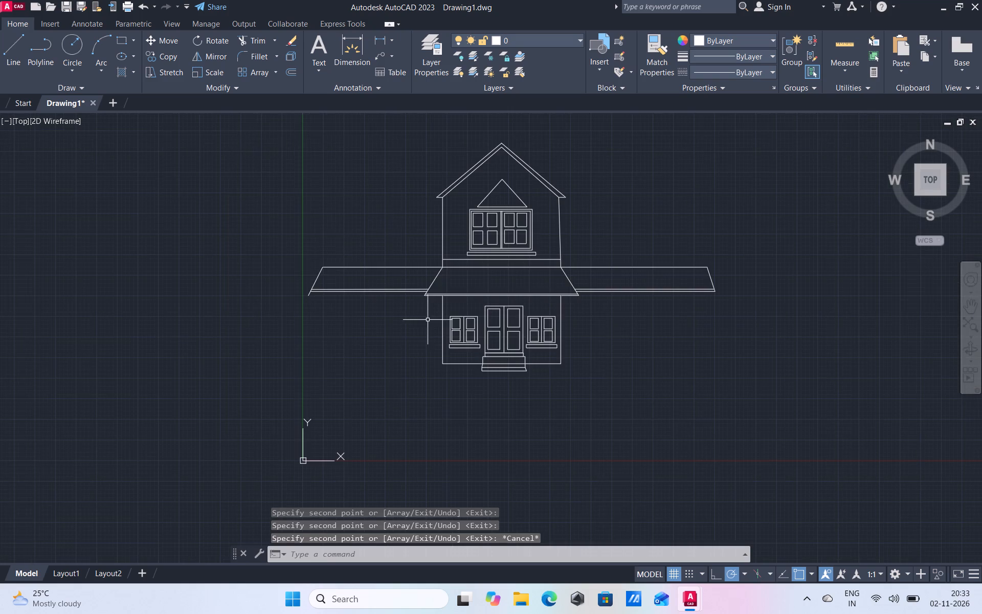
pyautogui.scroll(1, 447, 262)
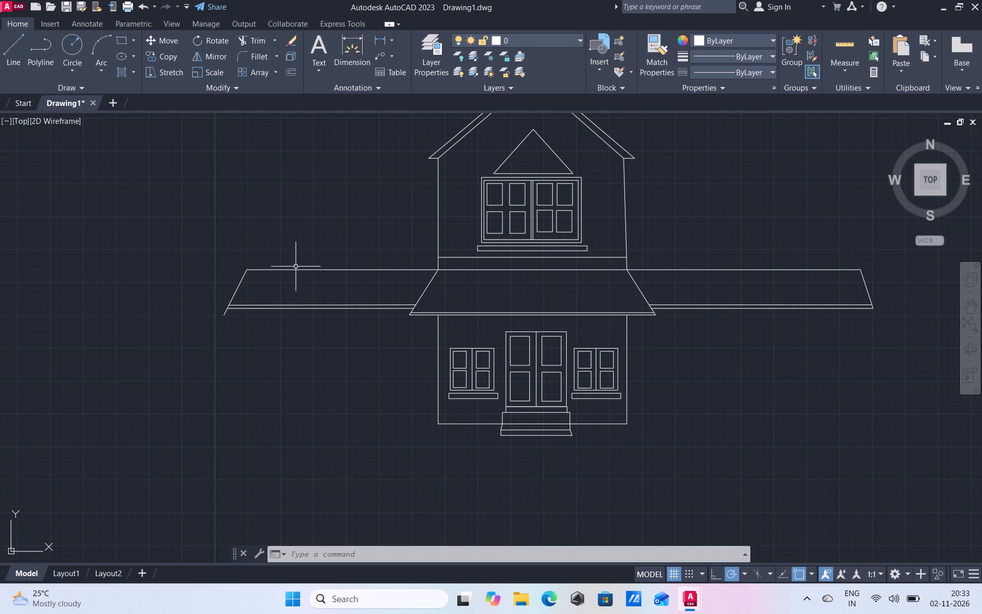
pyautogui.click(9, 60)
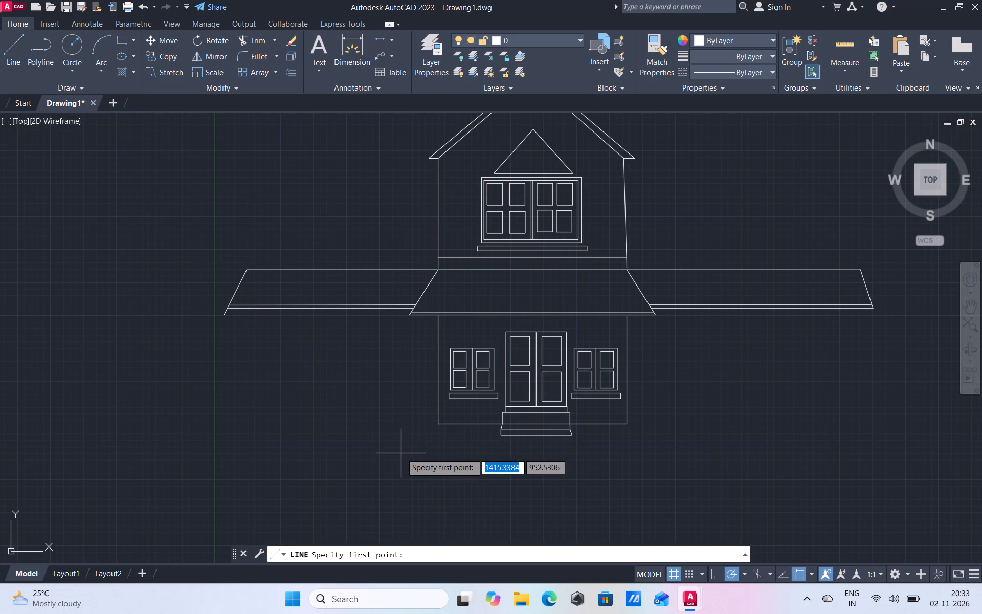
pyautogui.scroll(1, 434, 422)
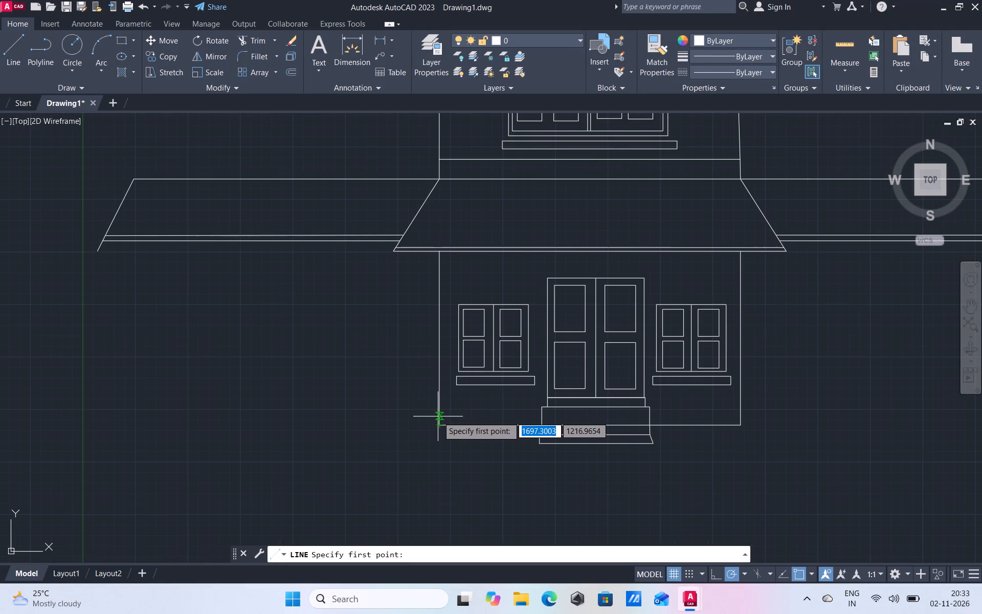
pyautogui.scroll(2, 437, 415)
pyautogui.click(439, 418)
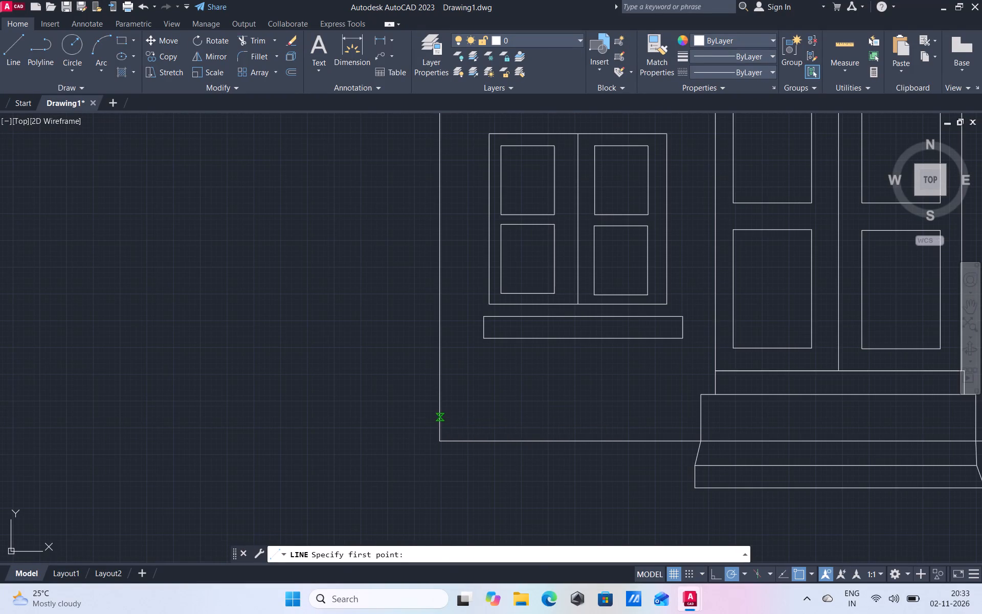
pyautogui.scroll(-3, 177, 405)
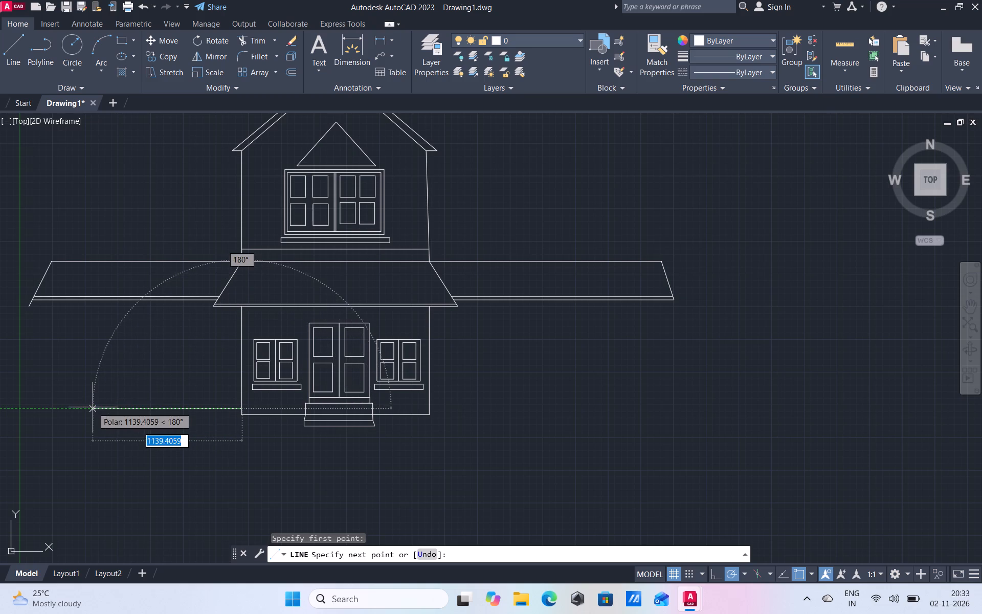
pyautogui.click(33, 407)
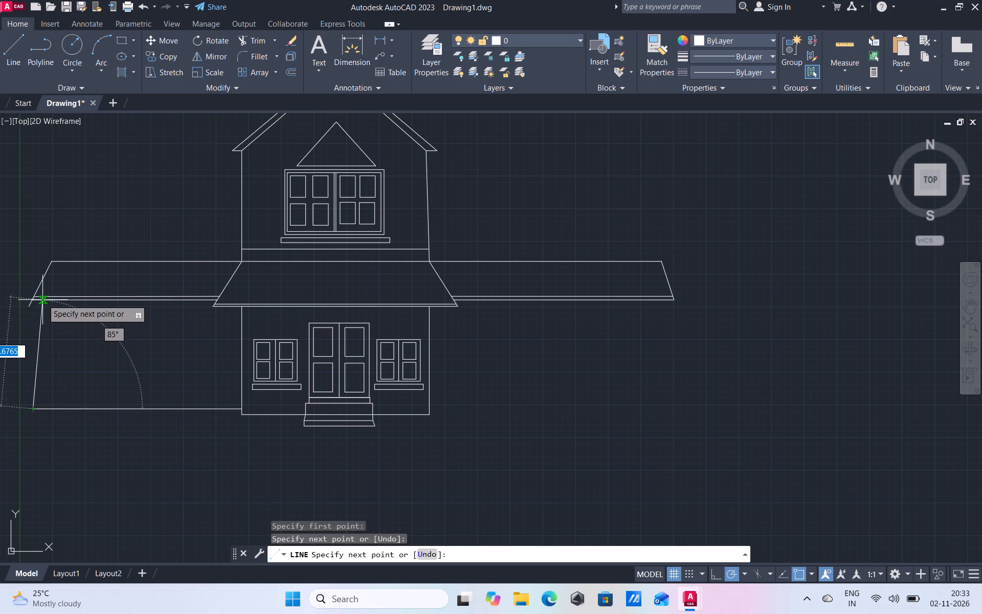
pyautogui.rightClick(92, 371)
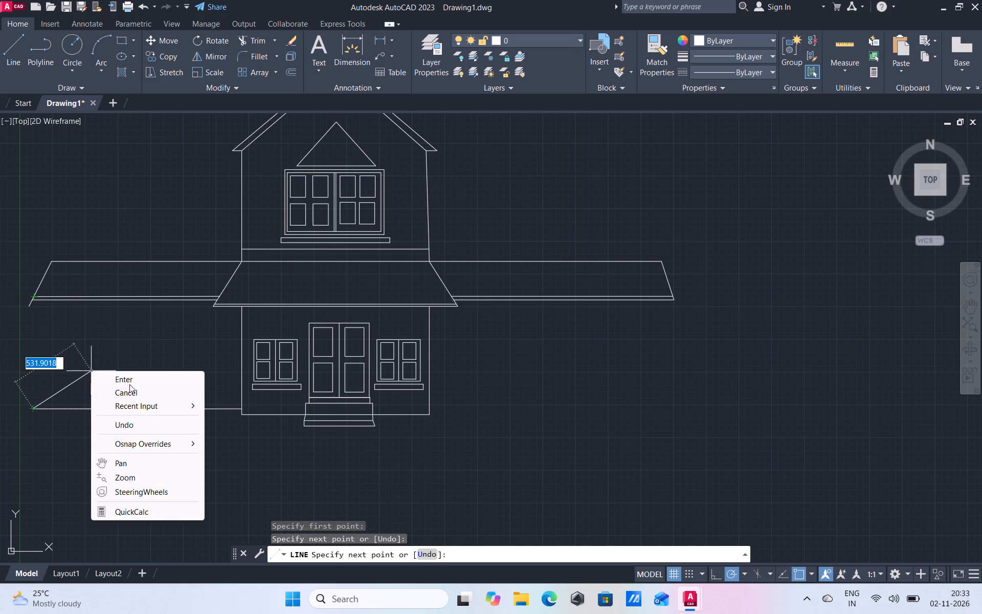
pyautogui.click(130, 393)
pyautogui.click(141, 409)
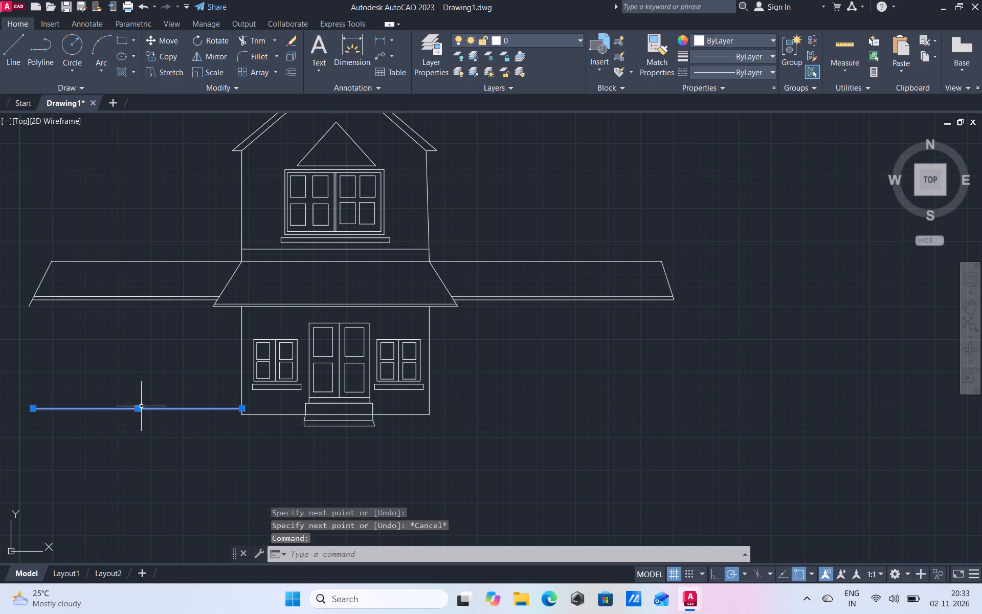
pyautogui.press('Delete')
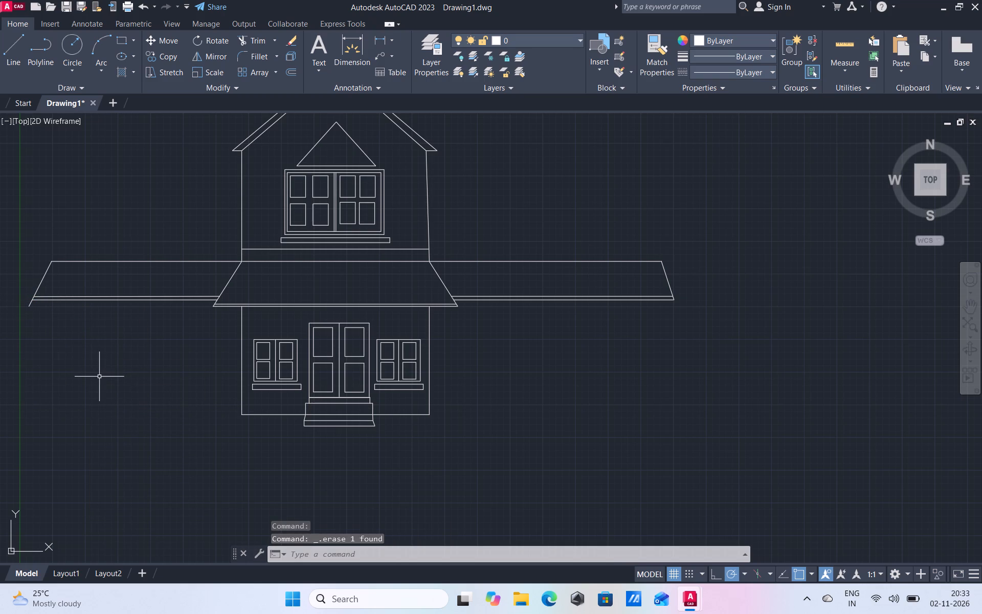
# Draw the left wing's wall: a base line about 1503 units left from the ground-floor wall, and a vertical about 782 units up to the eave.
pyautogui.press('l')
pyautogui.press('Return')
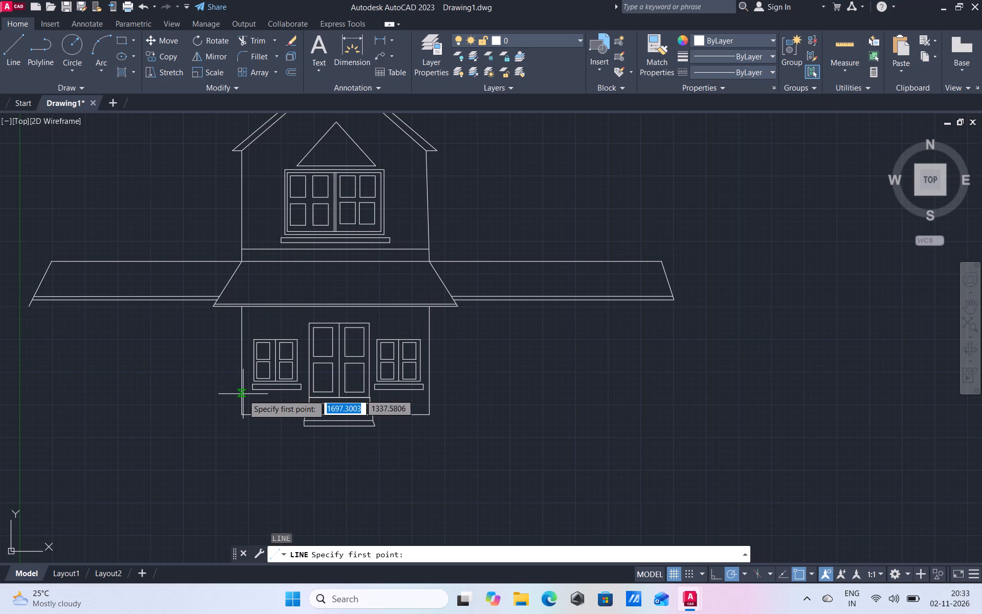
pyautogui.click(243, 402)
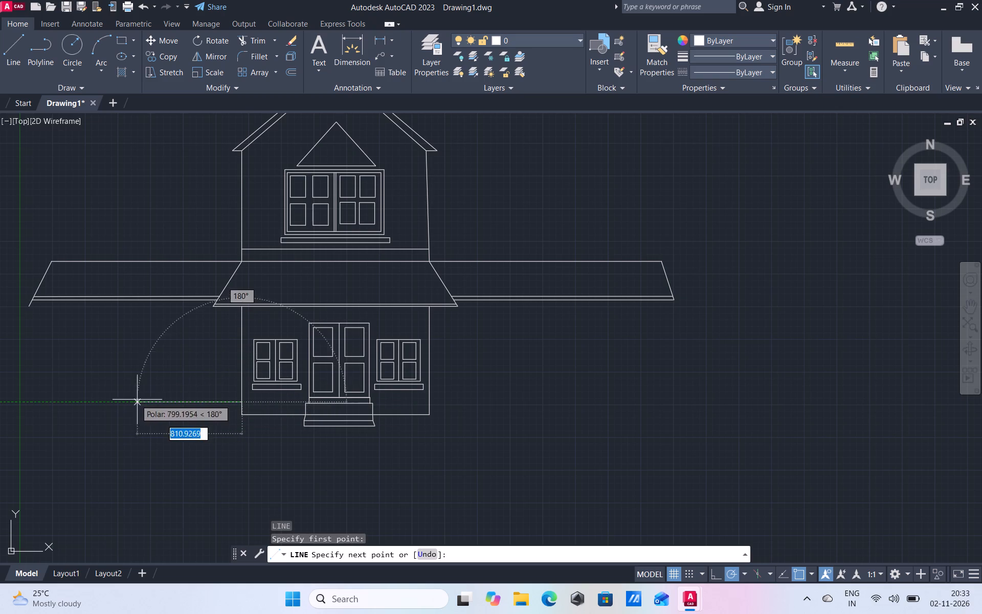
pyautogui.click(45, 399)
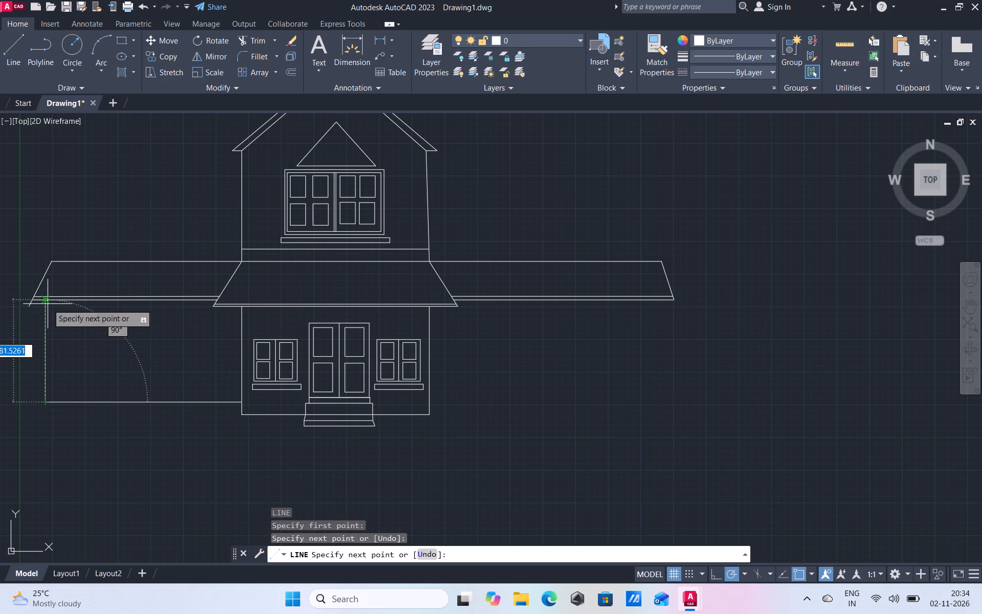
pyautogui.moveTo(48, 304); pyautogui.dragTo(50, 315)
pyautogui.rightClick(98, 352)
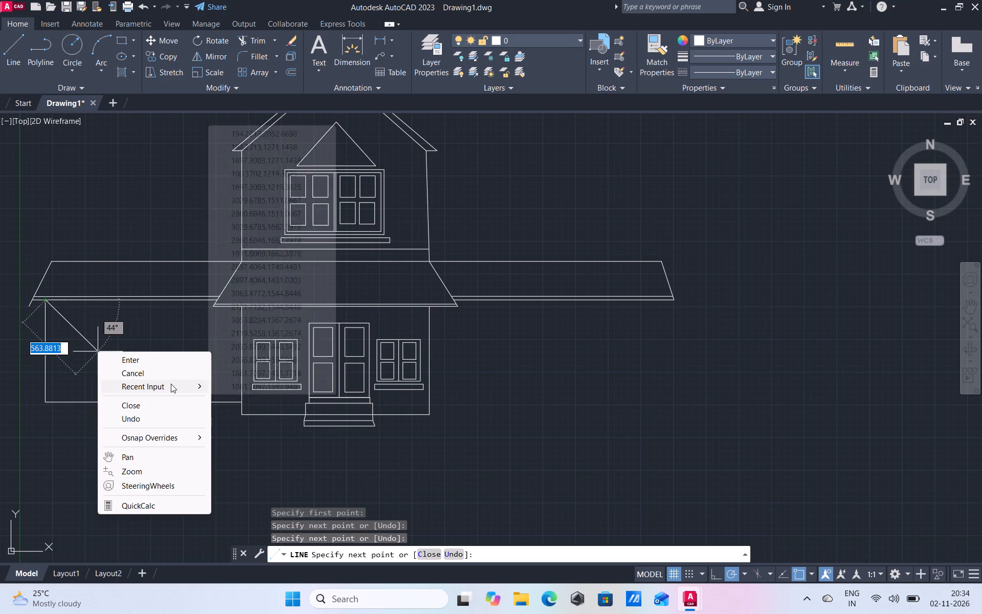
pyautogui.click(166, 375)
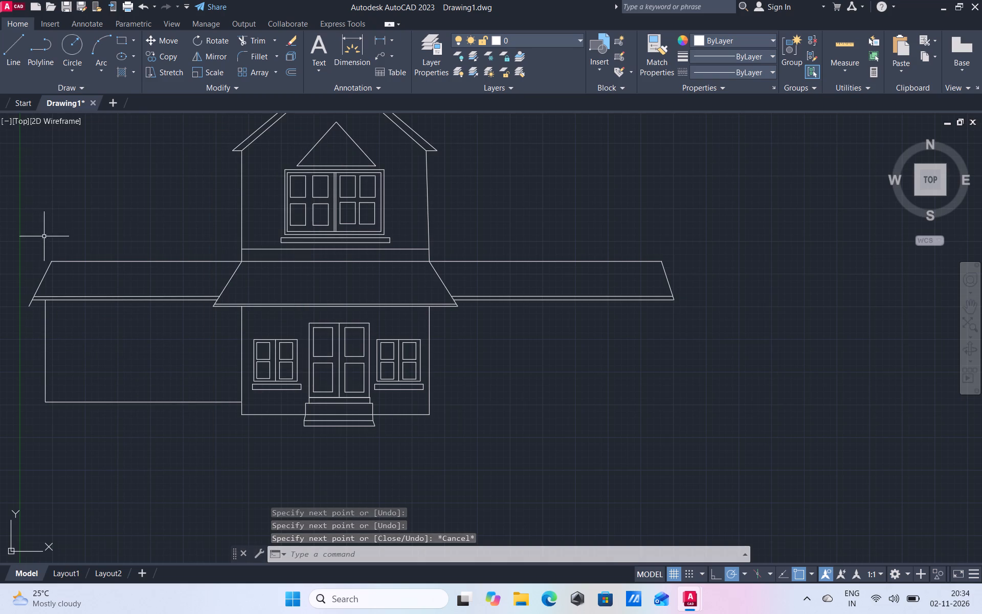
# Trim the overhanging end of the left wing roof's sloped edge below the eave line.
pyautogui.click(248, 41)
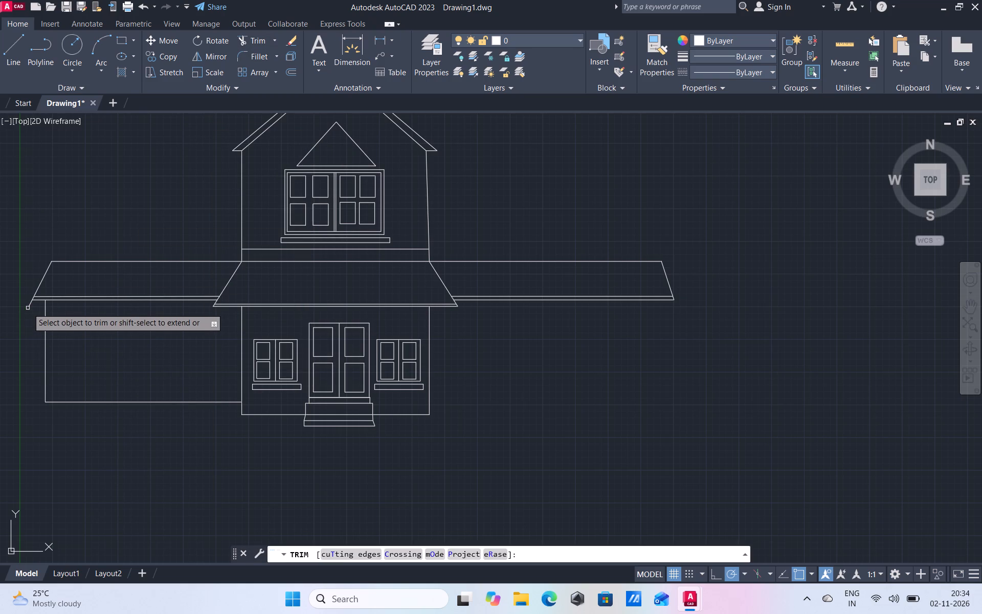
pyautogui.click(29, 305)
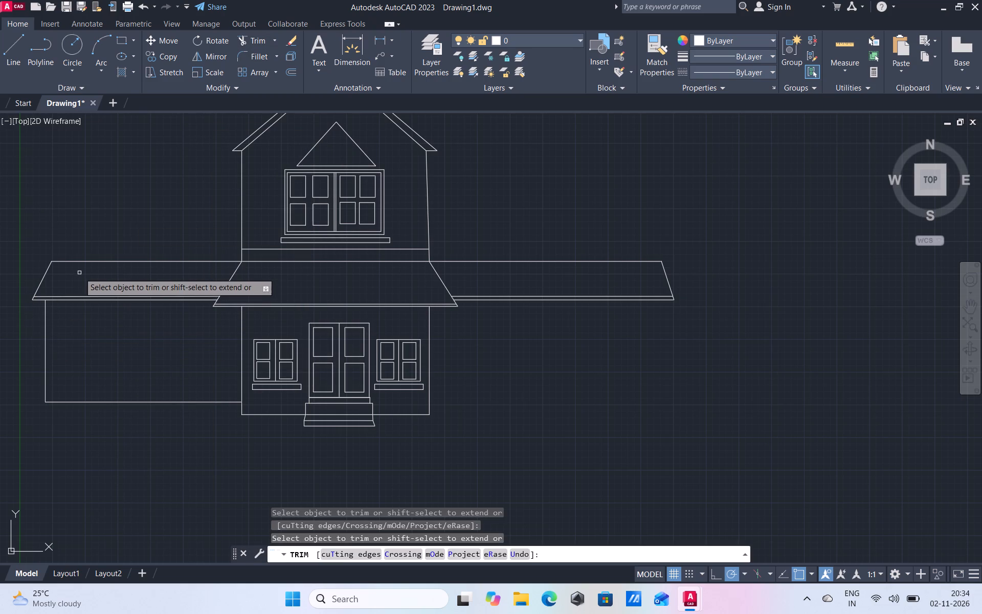
# Draw a vertical line about 900 units up from the left wing roof's top corner, and a horizontal line across the gable past the right wing.
pyautogui.click(23, 53)
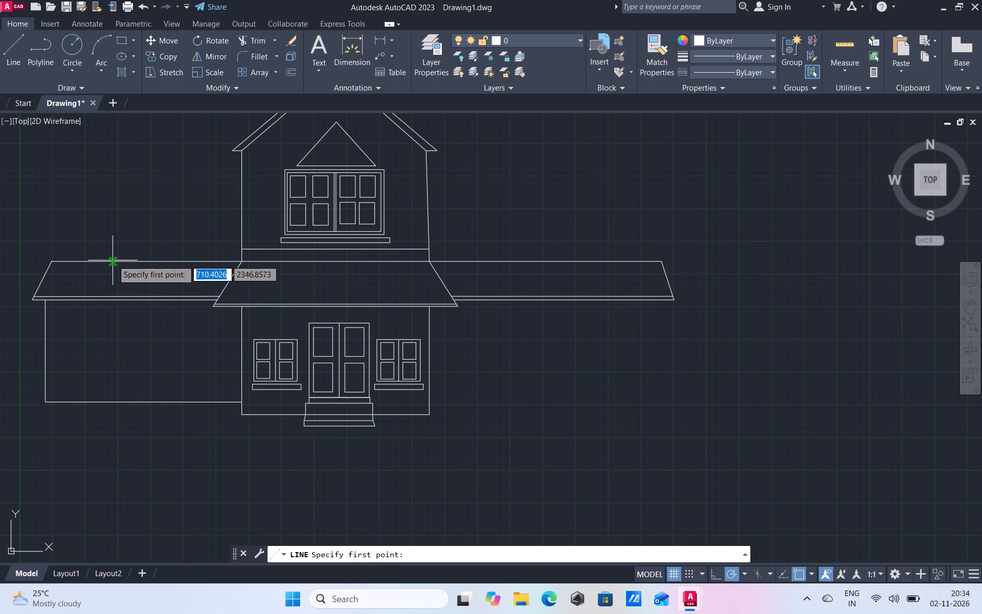
pyautogui.click(53, 257)
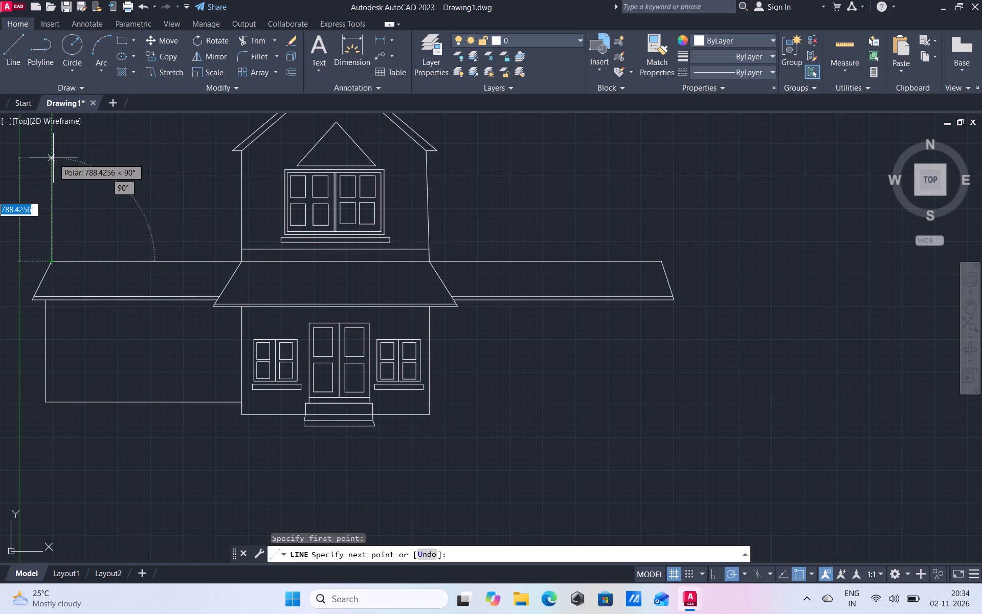
pyautogui.scroll(-2, 54, 160)
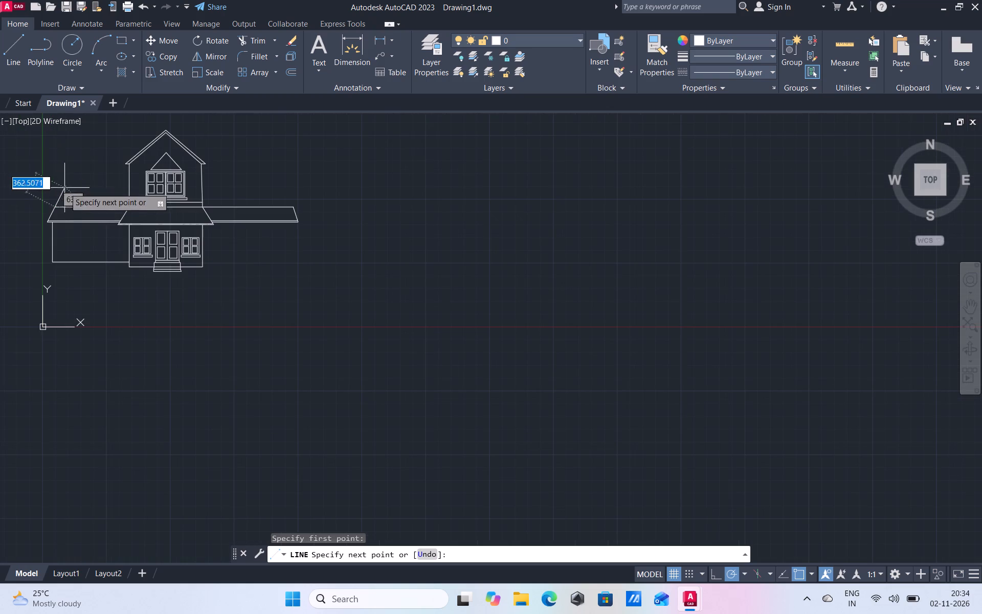
pyautogui.scroll(2, 68, 150)
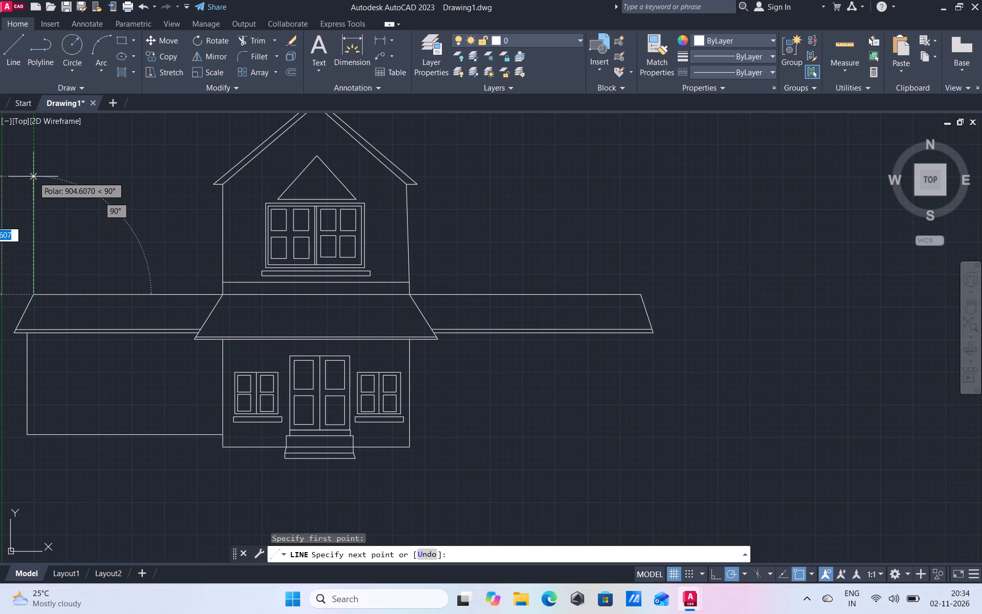
pyautogui.click(33, 174)
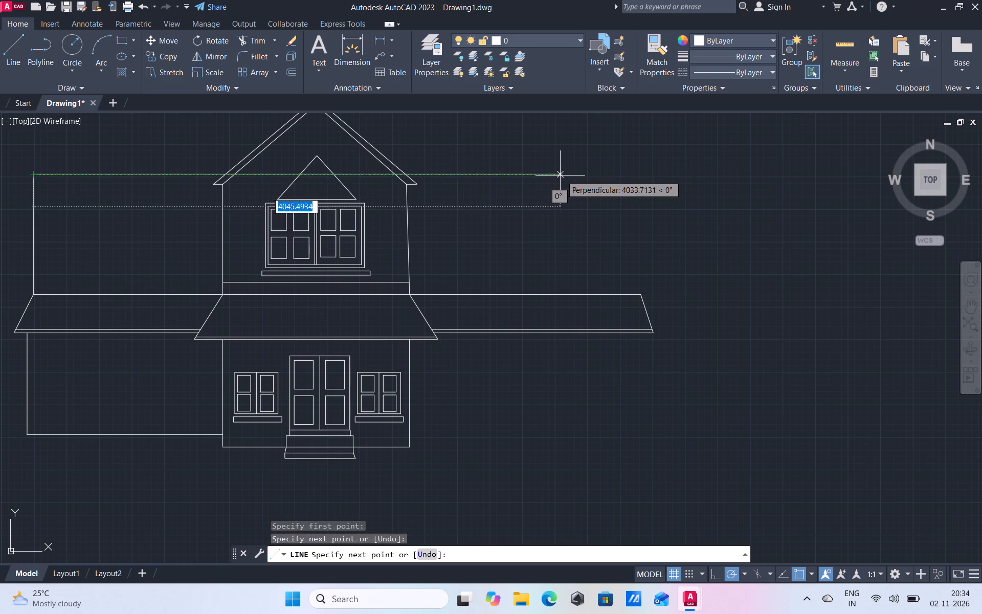
pyautogui.click(666, 176)
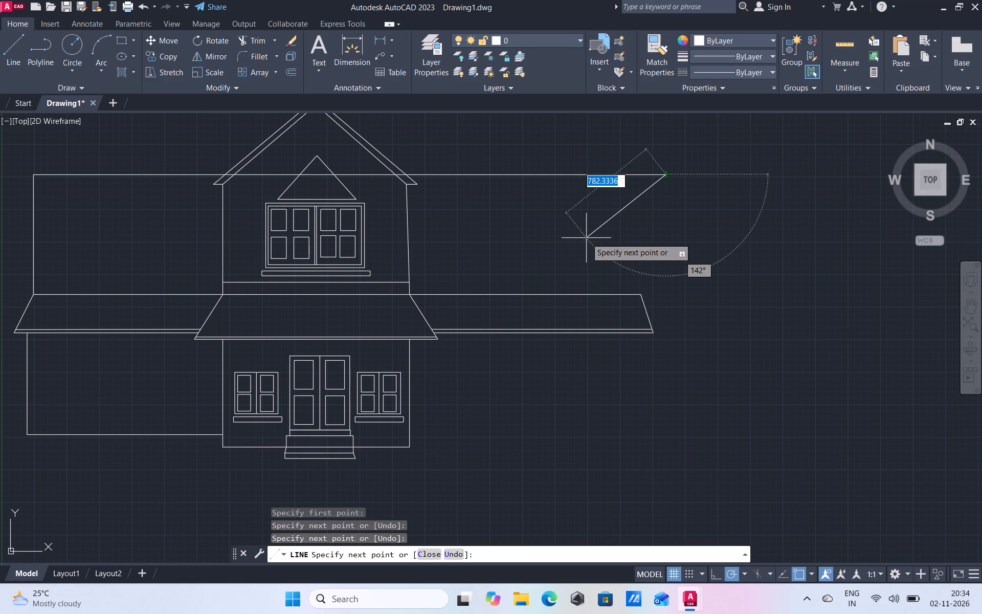
pyautogui.rightClick(589, 235)
pyautogui.click(628, 253)
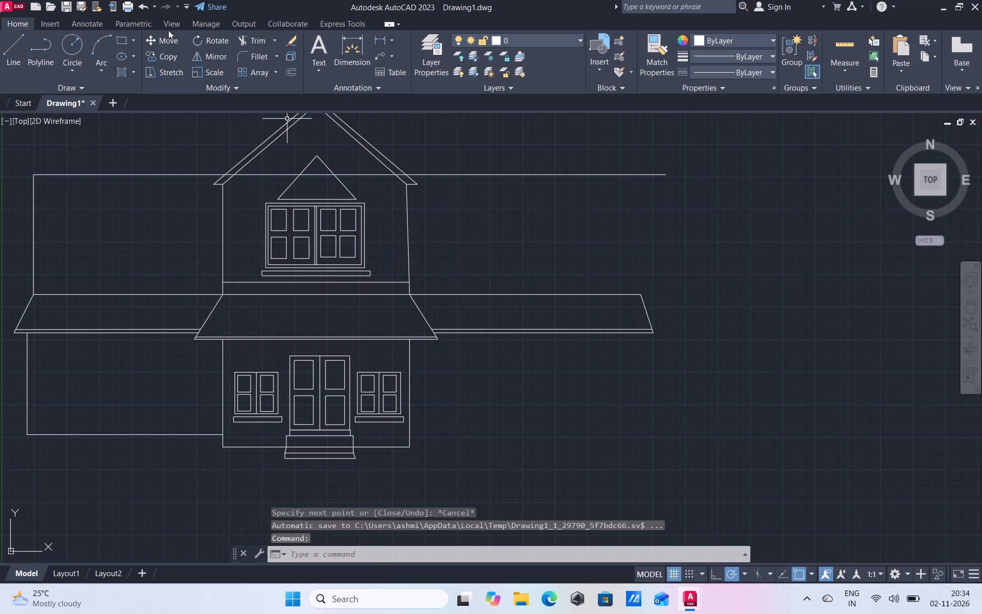
# Trim the new upper horizontal line where it crosses inside the gable, including the part within the triangle above the window.
pyautogui.click(250, 37)
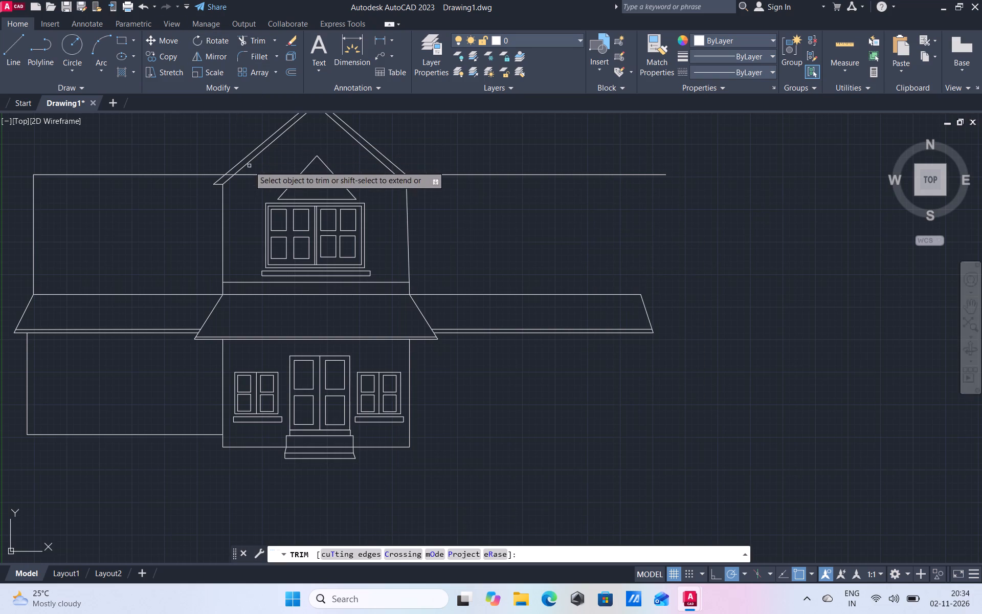
pyautogui.moveTo(256, 180); pyautogui.dragTo(338, 155)
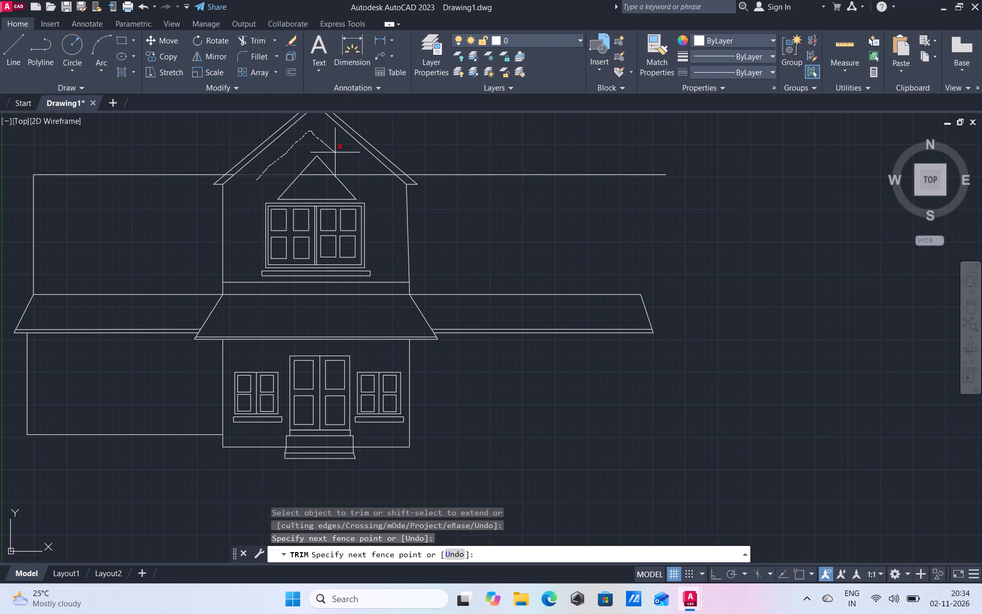
pyautogui.moveTo(338, 155); pyautogui.dragTo(354, 180)
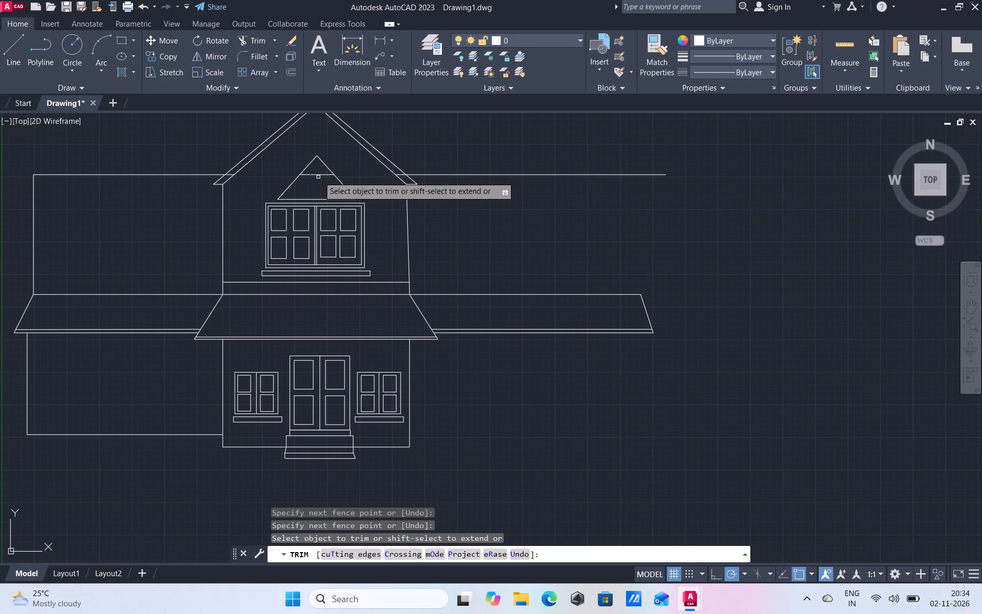
pyautogui.click(319, 177)
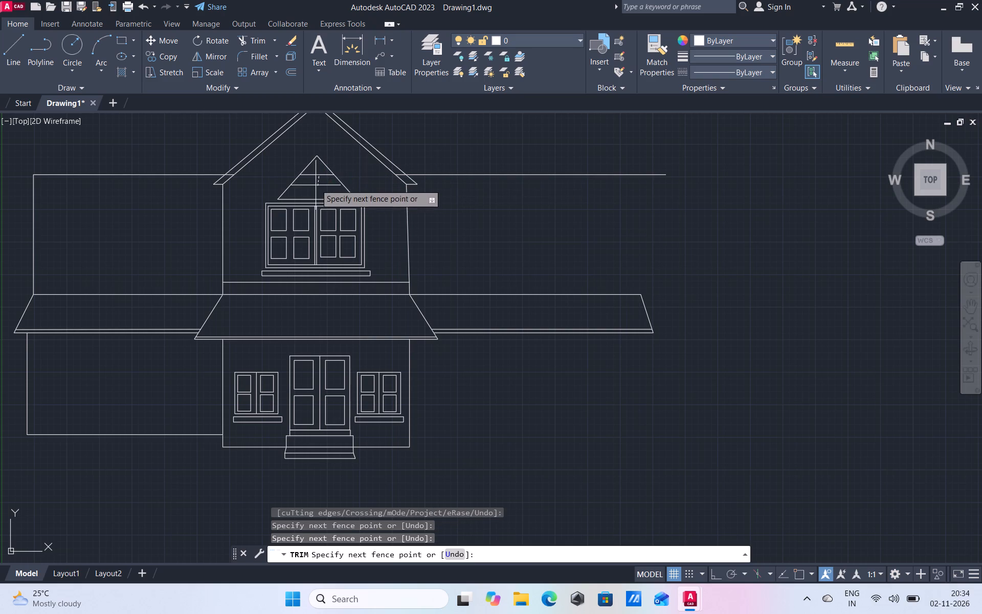
pyautogui.click(317, 166)
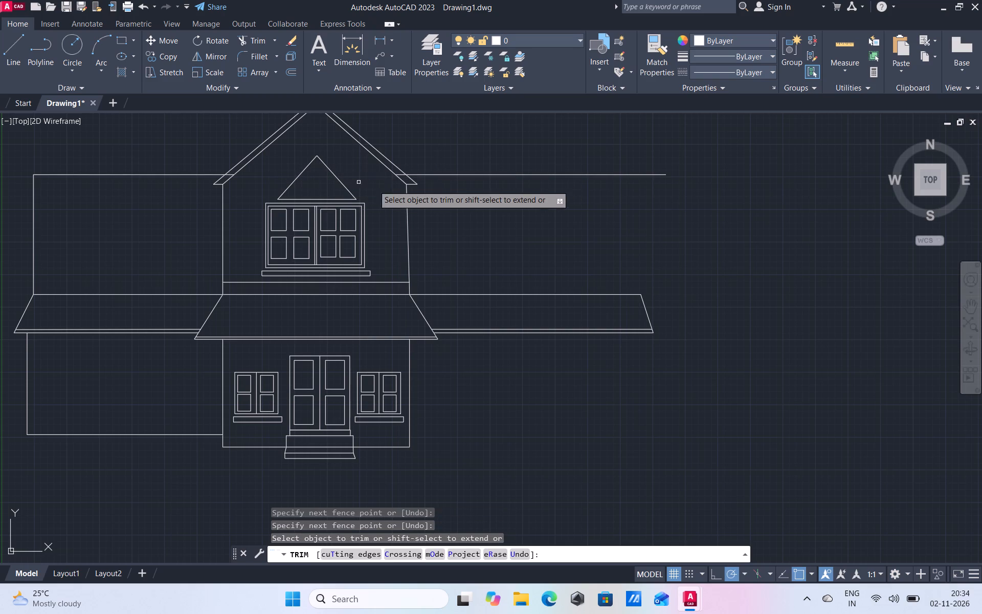
# Trim the upper horizontal line from the gable's right roof band outward, along with the lower end of that band's inner slope line.
pyautogui.click(401, 177)
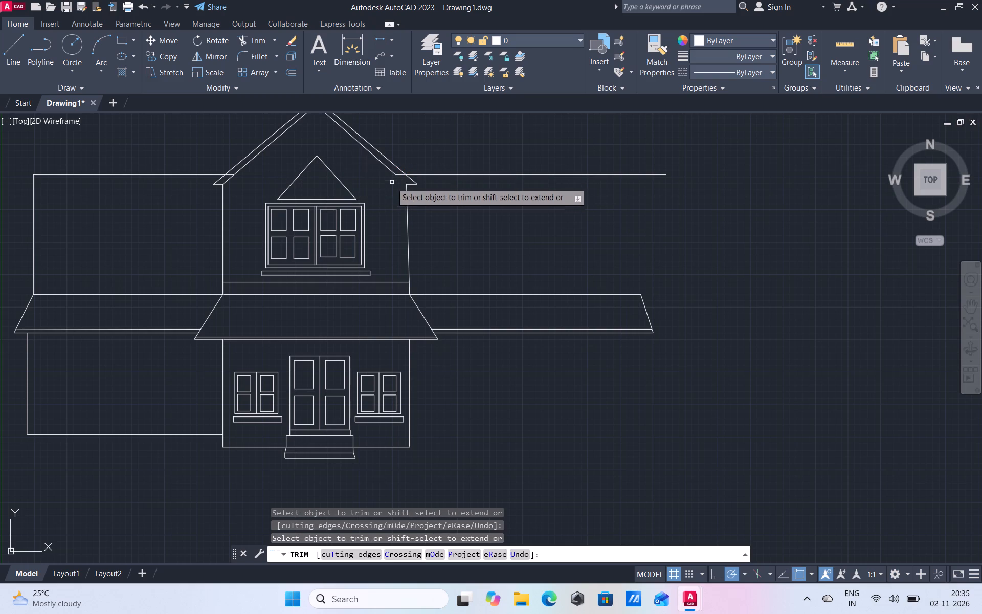
pyautogui.click(416, 174)
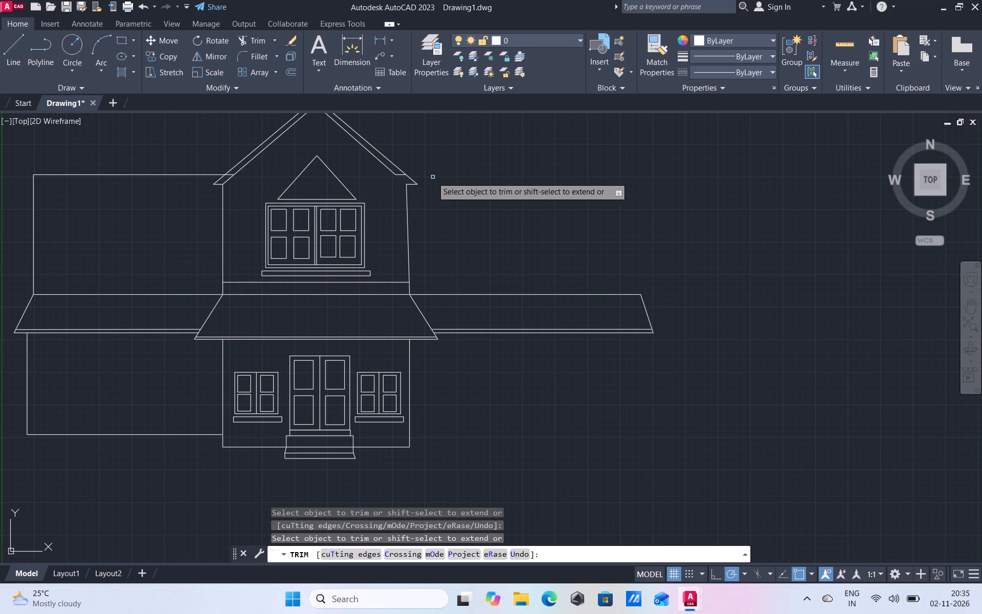
pyautogui.scroll(2, 399, 183)
pyautogui.click(398, 161)
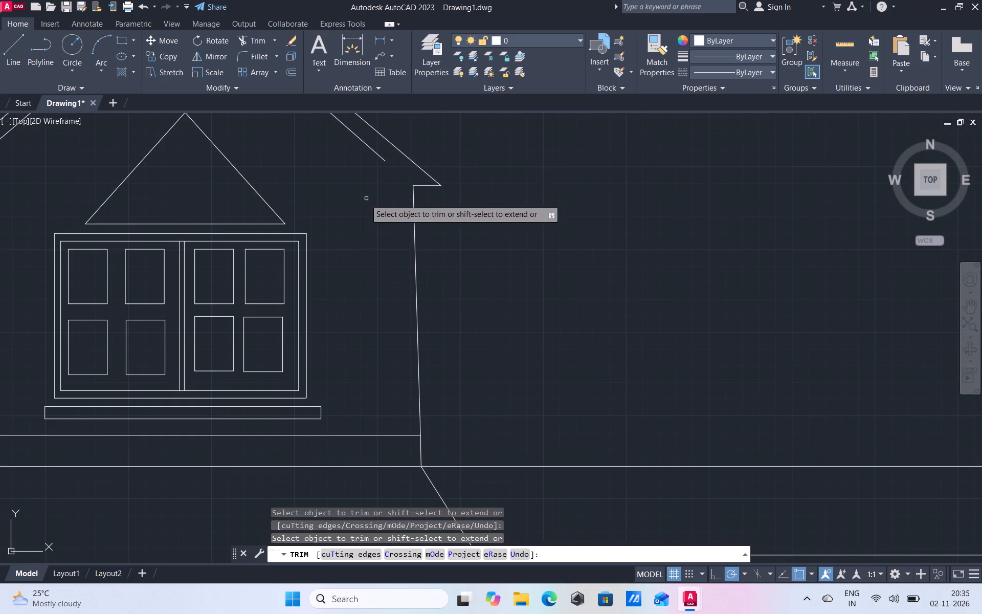
# Trim the upper horizontal line's leftover piece inside the gable's left roof band.
pyautogui.scroll(-3, 324, 200)
pyautogui.scroll(3, 238, 184)
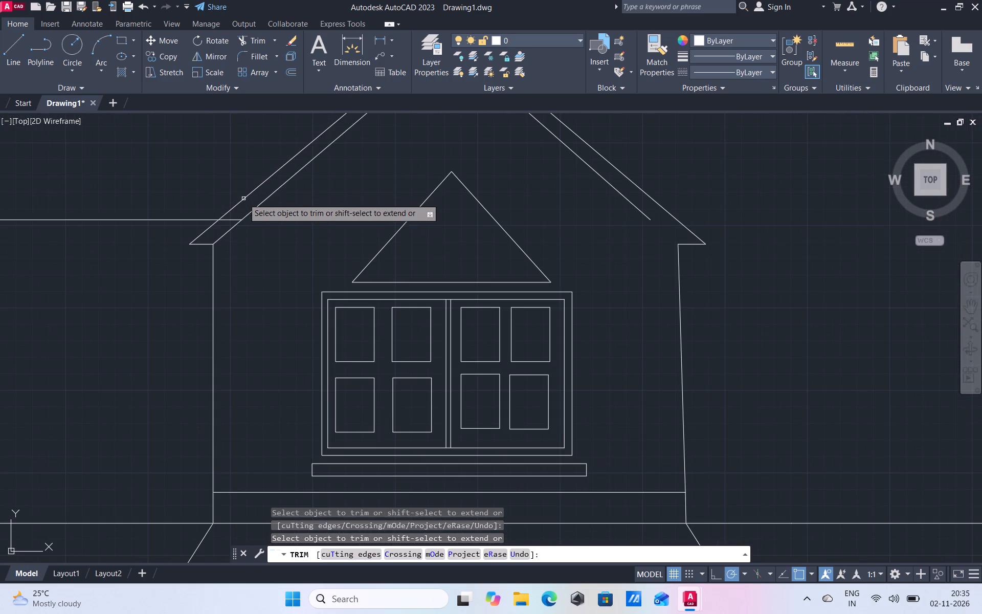
pyautogui.click(228, 221)
pyautogui.click(205, 140)
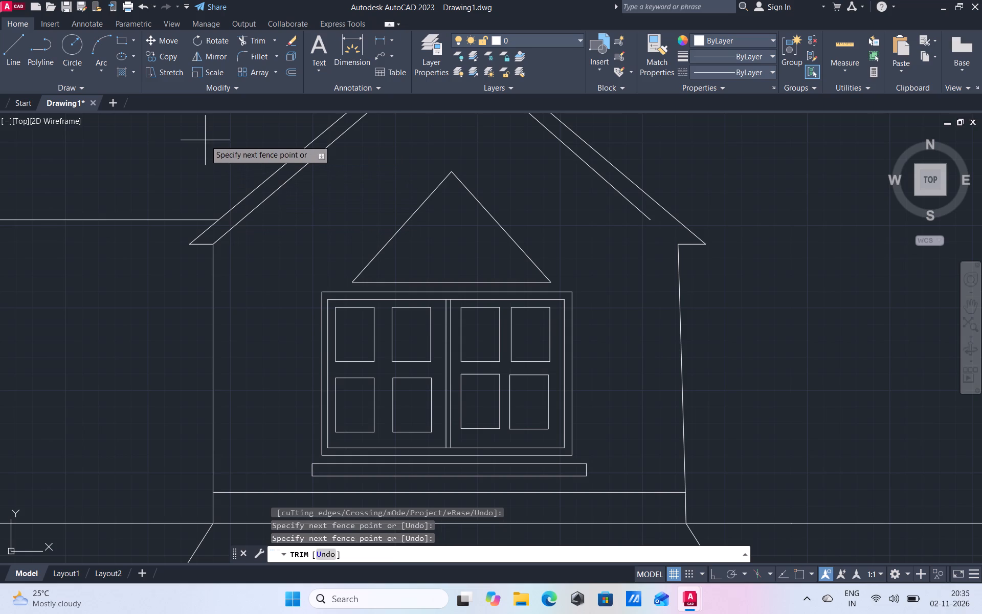
pyautogui.click(161, 164)
pyautogui.rightClick(162, 164)
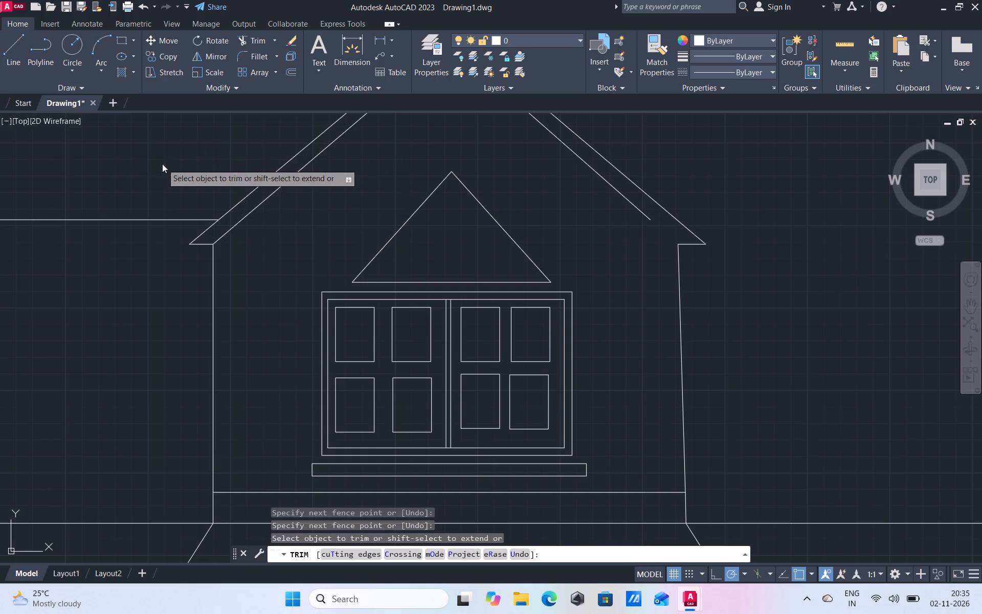
# Draw the left upper roof: extend its eave about 173 units outward, slope up about 430, and run about 4755 horizontally across the gable.
pyautogui.click(182, 185)
pyautogui.scroll(-4, 171, 167)
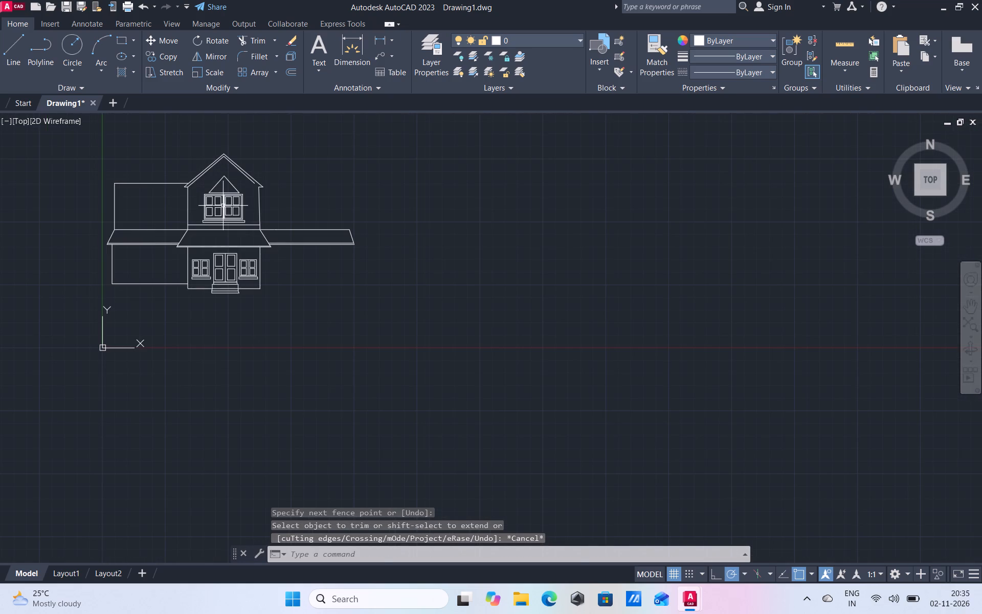
pyautogui.scroll(-1, 223, 203)
pyautogui.scroll(2, 168, 182)
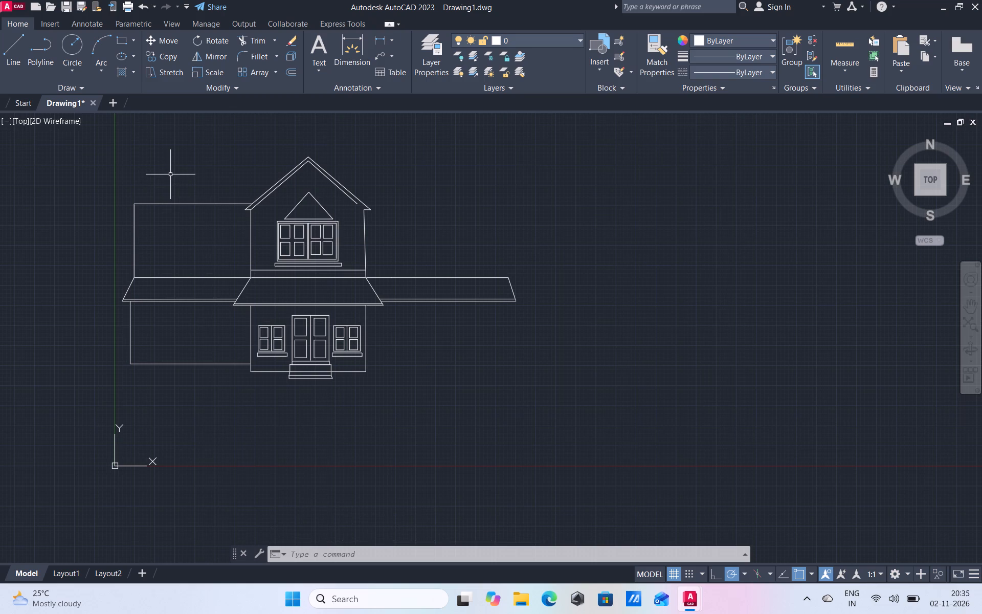
pyautogui.scroll(1, 123, 210)
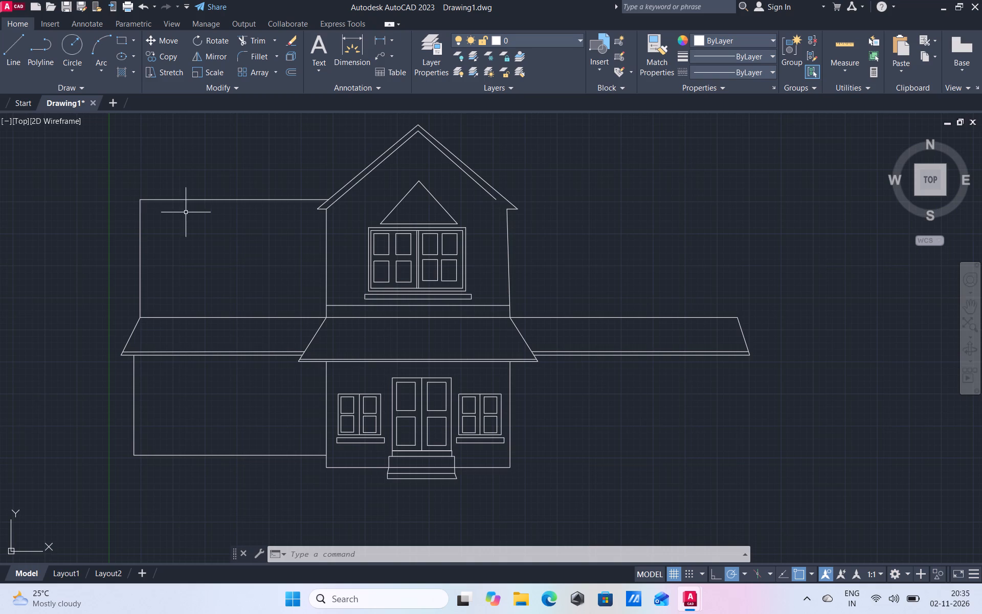
pyautogui.click(21, 53)
pyautogui.click(140, 200)
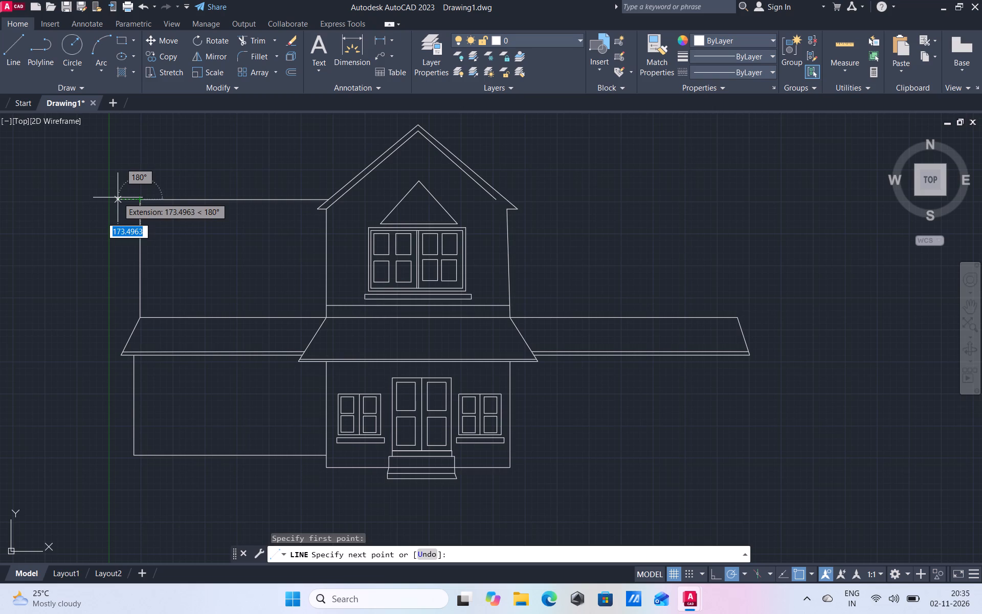
pyautogui.click(118, 198)
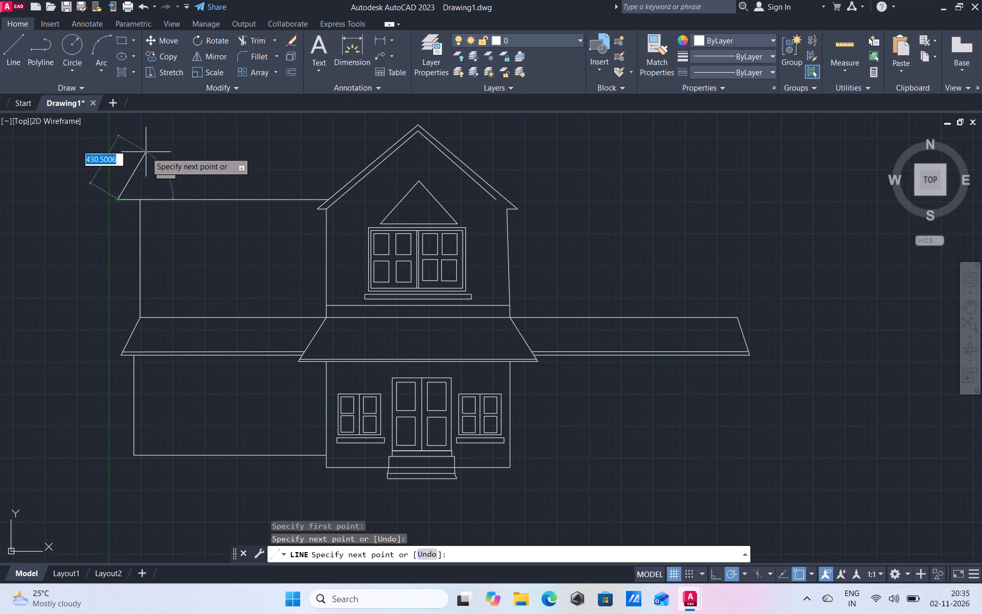
pyautogui.click(146, 152)
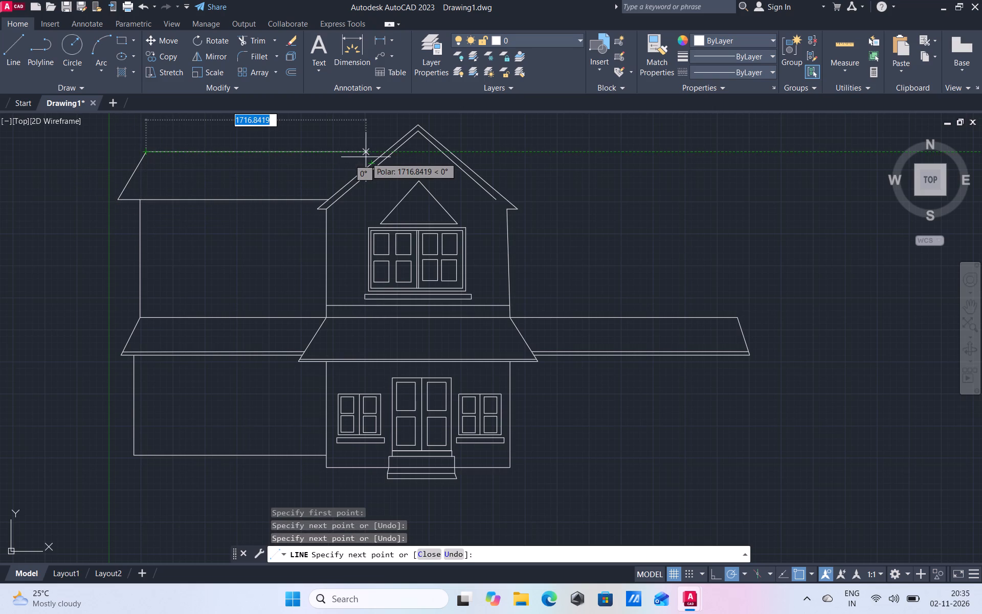
pyautogui.click(755, 153)
pyautogui.rightClick(654, 208)
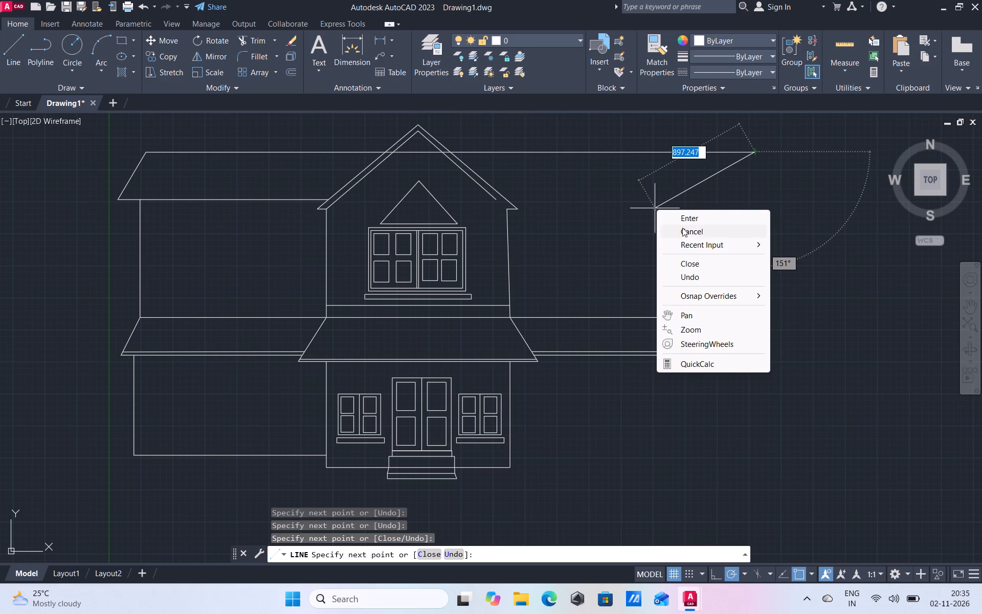
pyautogui.click(693, 234)
# Draw a slanted line about 82 units up from the upper roof slope's top corner, and a second horizontal line across the gable.
pyautogui.click(15, 61)
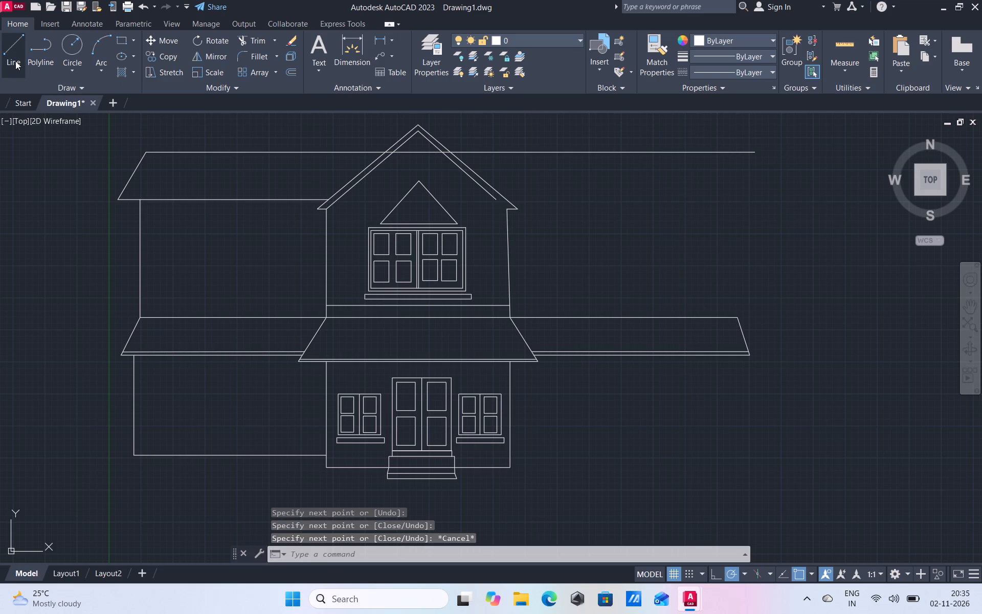
pyautogui.click(145, 152)
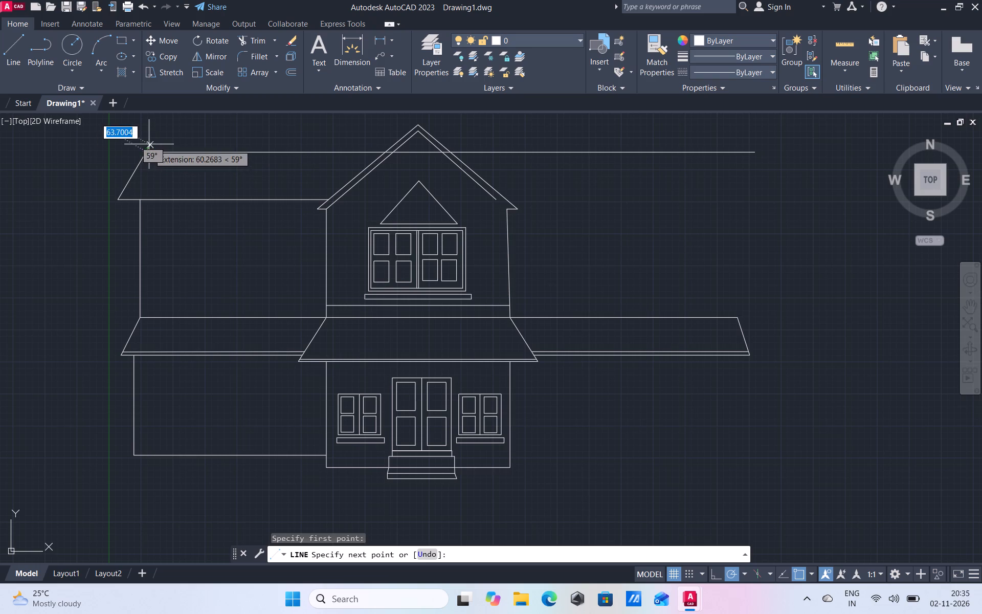
pyautogui.scroll(2, 153, 141)
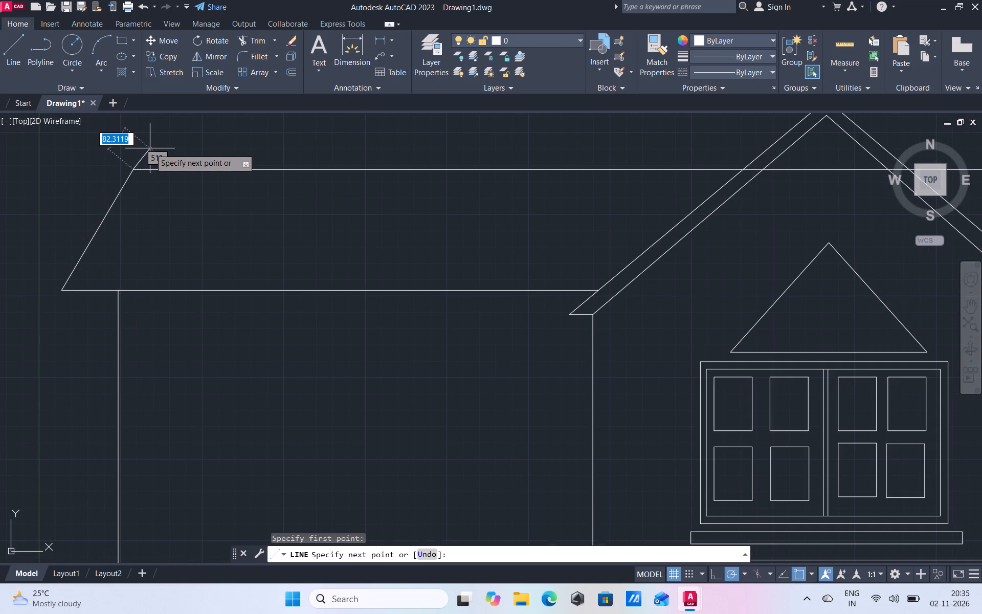
pyautogui.click(150, 147)
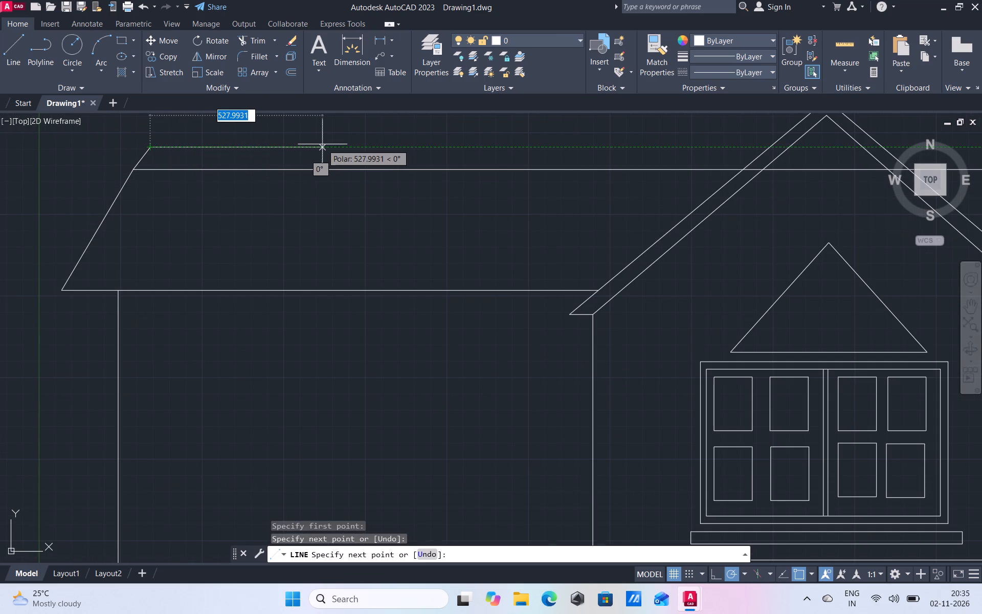
pyautogui.scroll(-2, 417, 144)
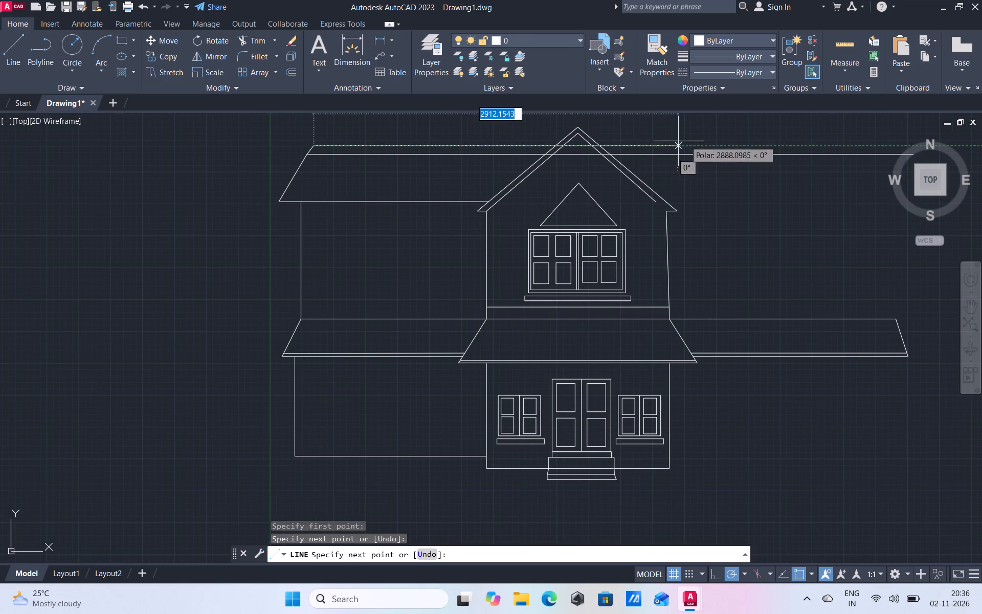
pyautogui.click(876, 143)
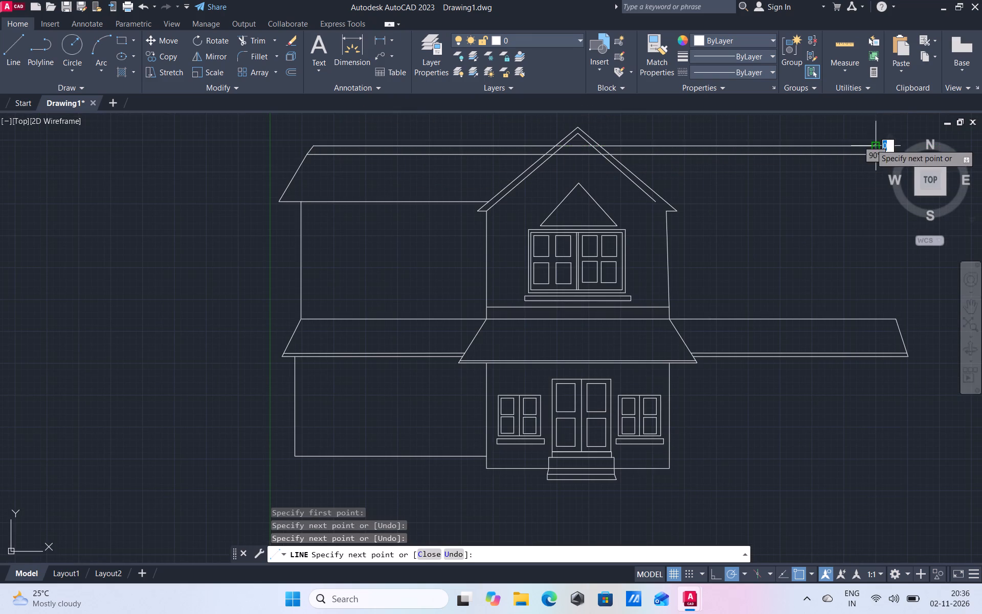
pyautogui.rightClick(770, 236)
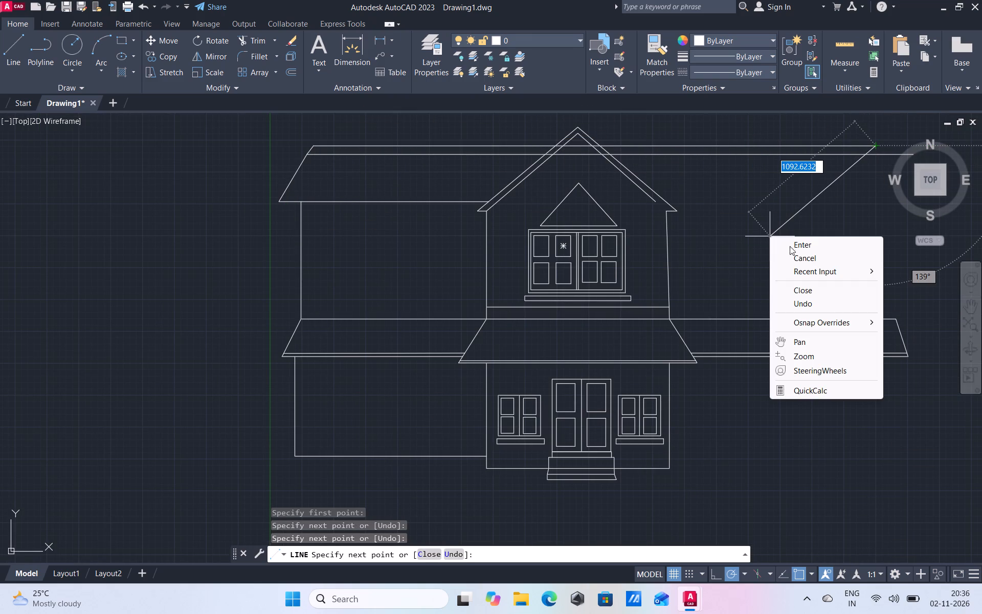
pyautogui.click(802, 257)
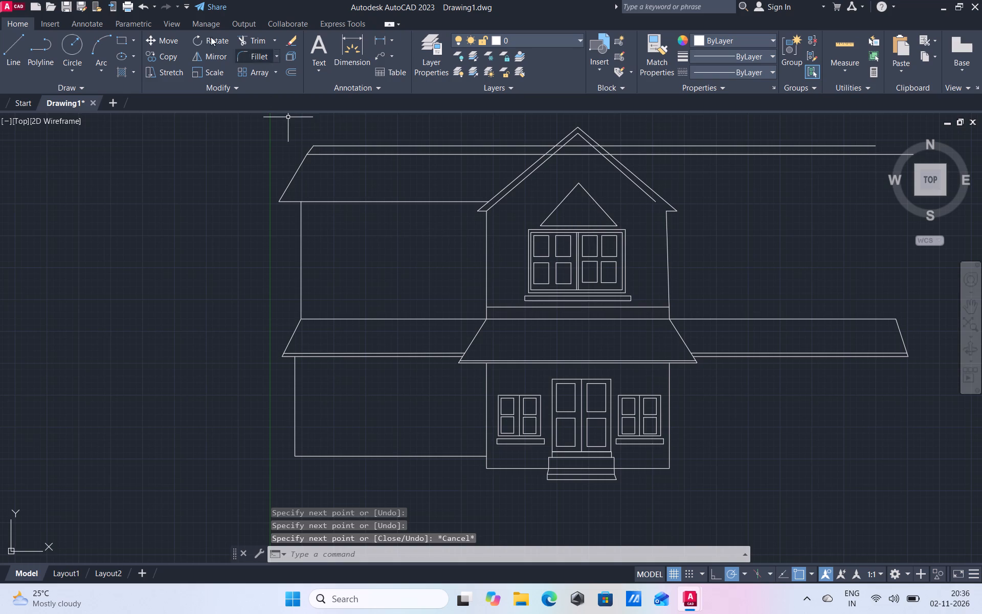
# Trim both upper roof lines where they cross inside the gable and within its left and right roof bands.
pyautogui.click(242, 41)
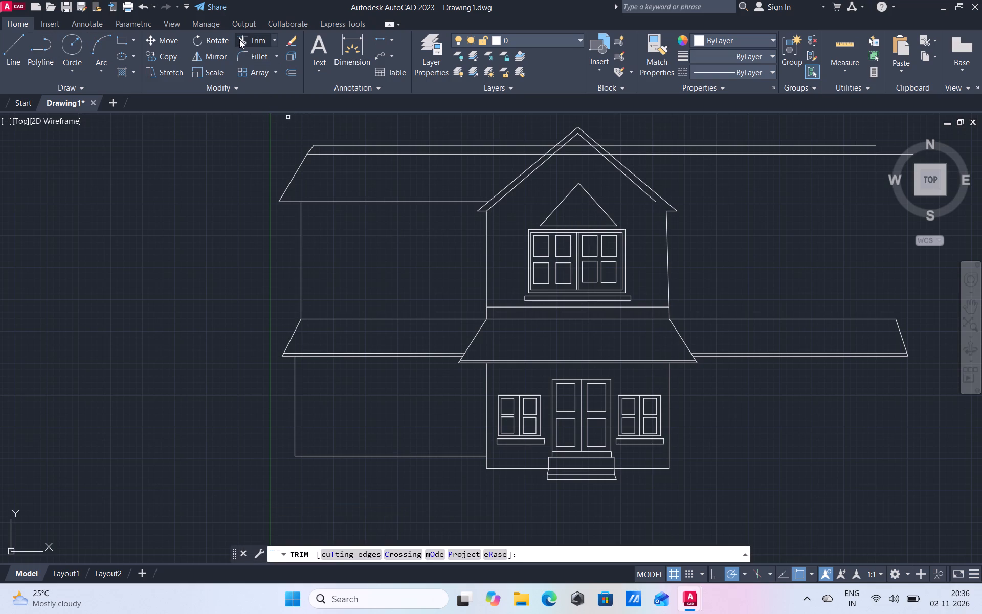
pyautogui.moveTo(574, 164); pyautogui.dragTo(575, 149)
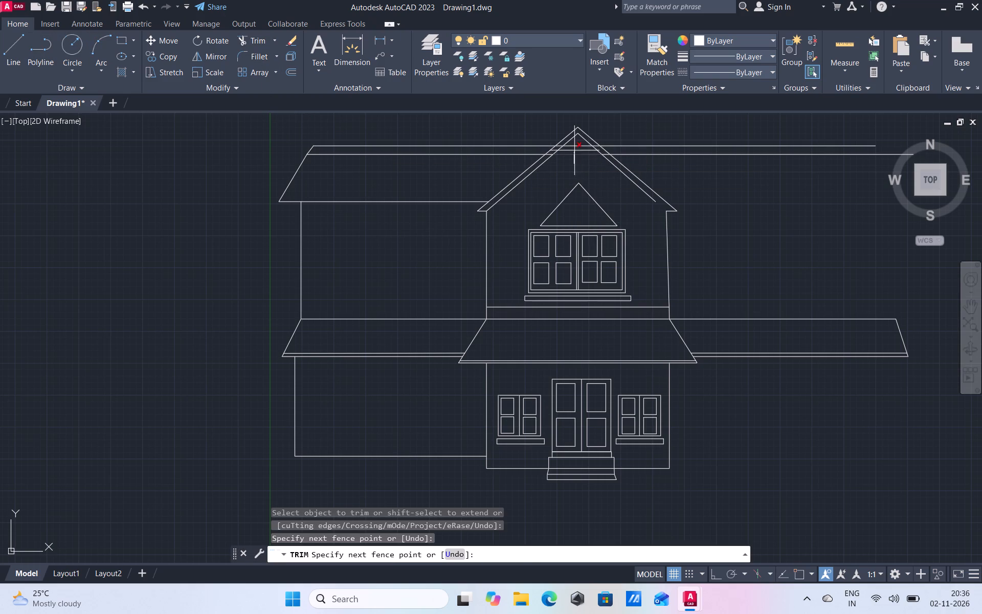
pyautogui.moveTo(575, 149); pyautogui.dragTo(576, 144)
pyautogui.scroll(3, 556, 165)
pyautogui.scroll(-2, 549, 181)
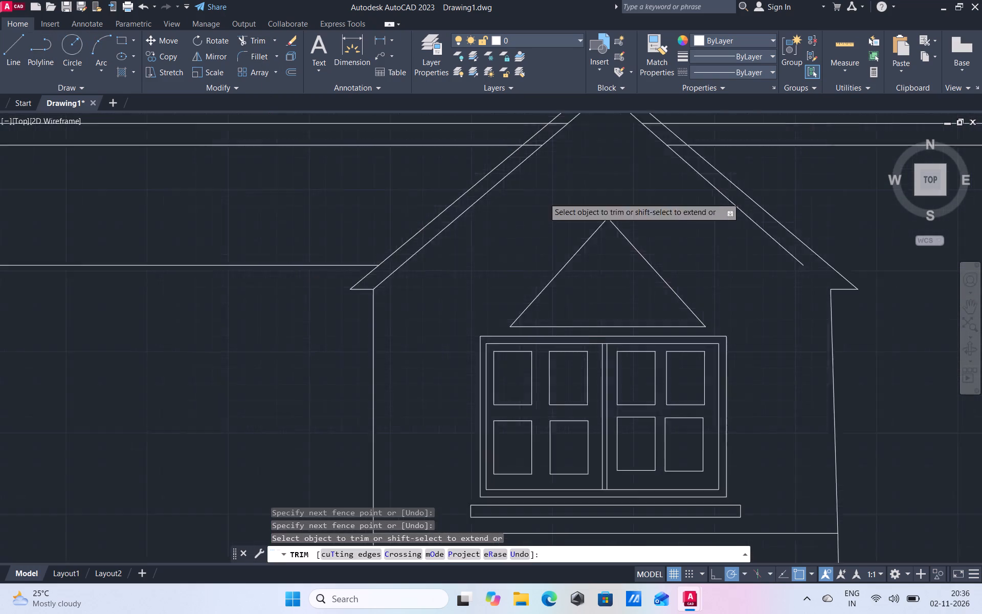
pyautogui.scroll(-2, 539, 208)
pyautogui.scroll(4, 548, 190)
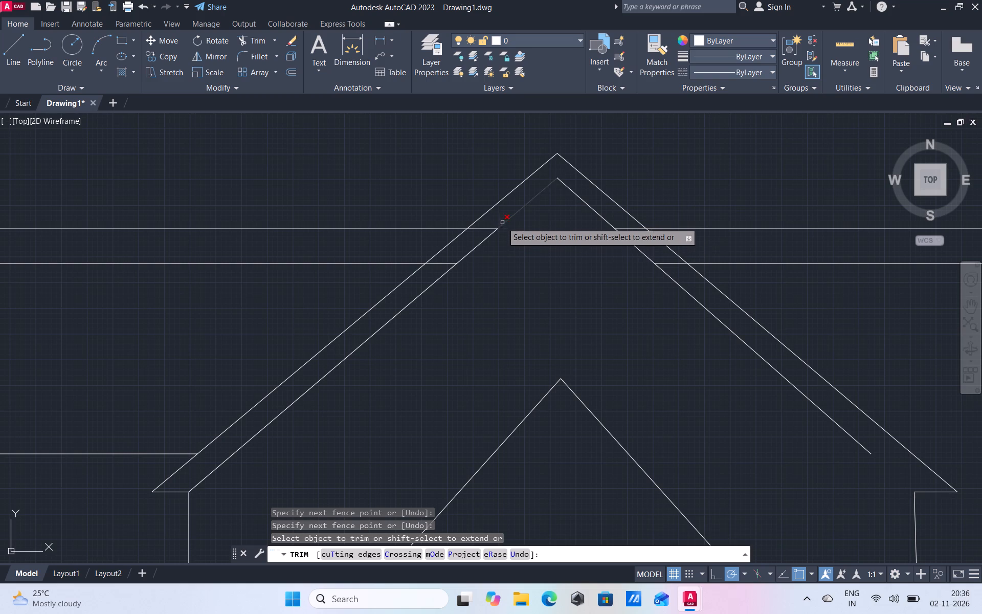
pyautogui.moveTo(488, 220); pyautogui.dragTo(440, 267)
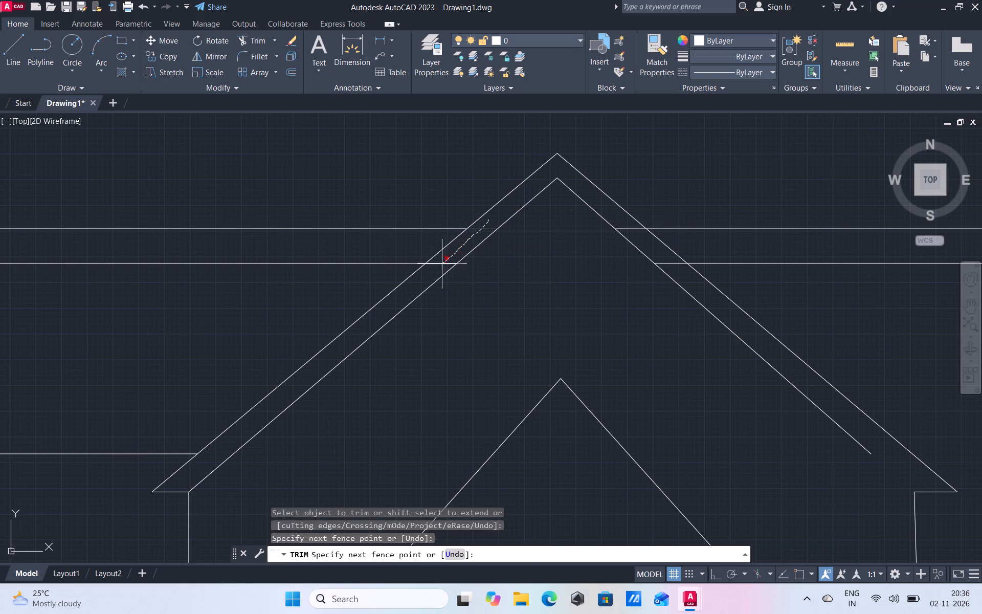
pyautogui.moveTo(440, 267); pyautogui.dragTo(434, 272)
pyautogui.moveTo(620, 220); pyautogui.dragTo(682, 271)
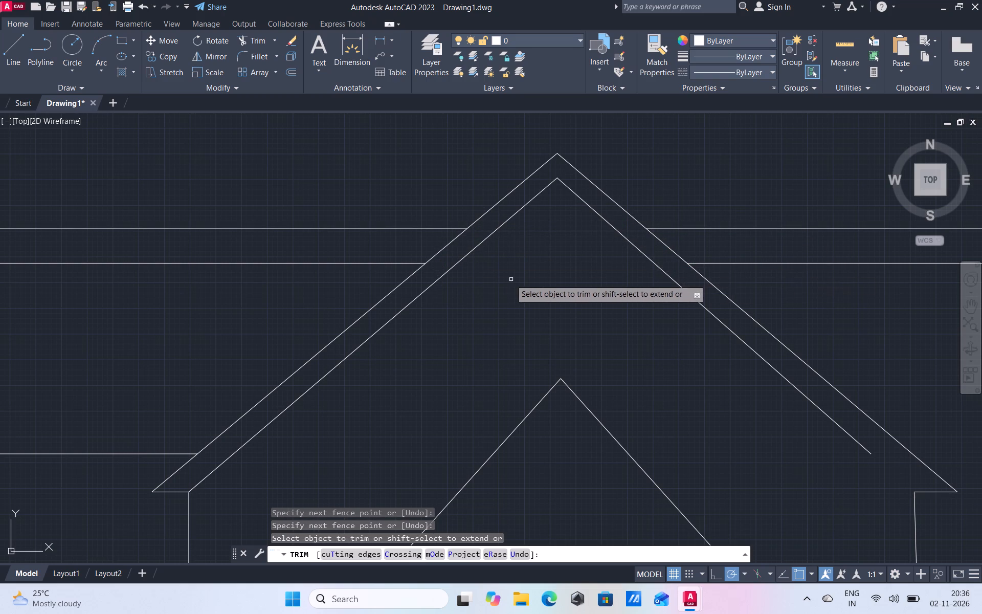
pyautogui.scroll(-5, 501, 274)
pyautogui.scroll(3, 452, 279)
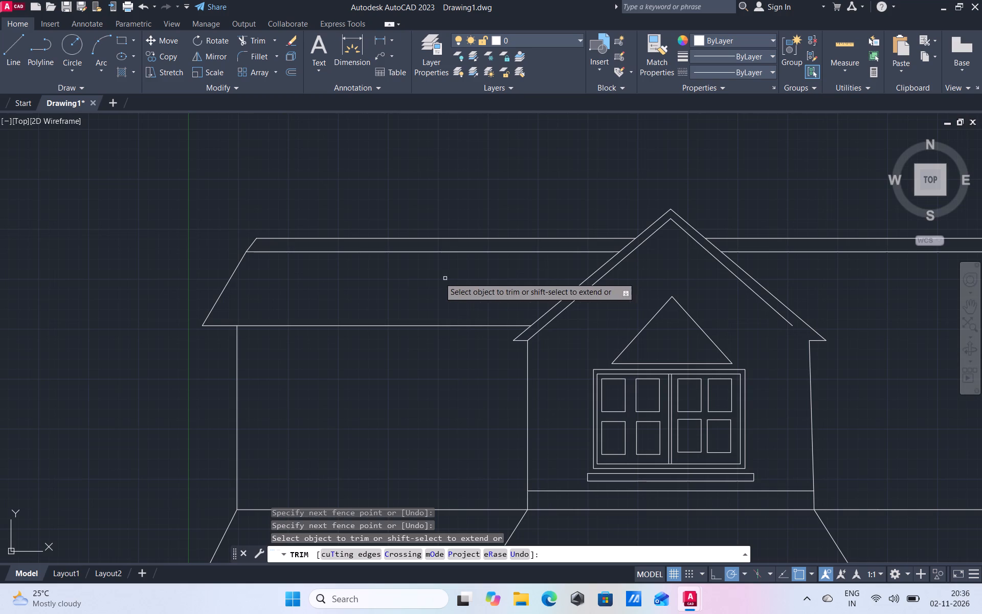
pyautogui.rightClick(271, 182)
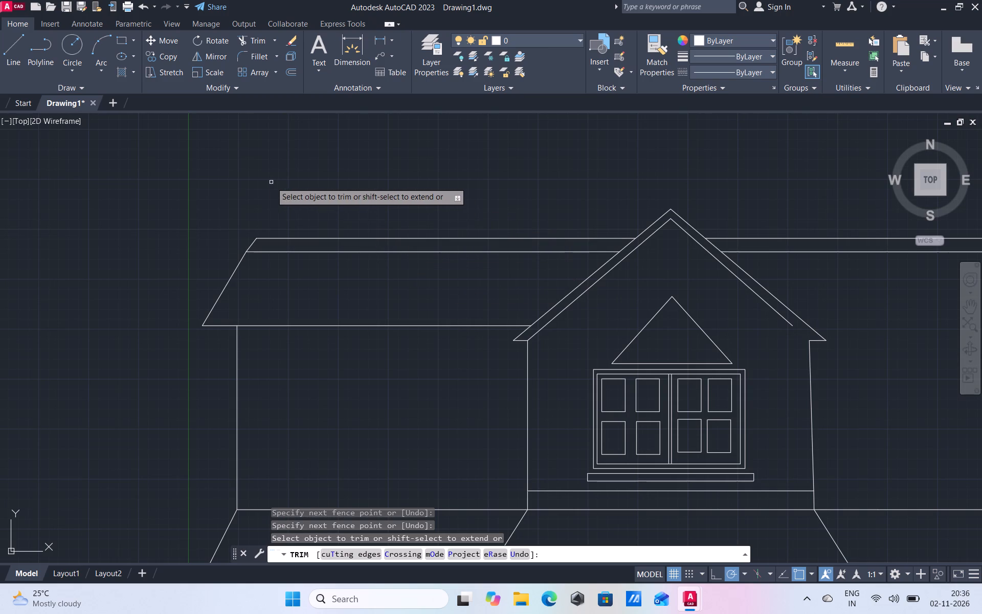
pyautogui.click(300, 200)
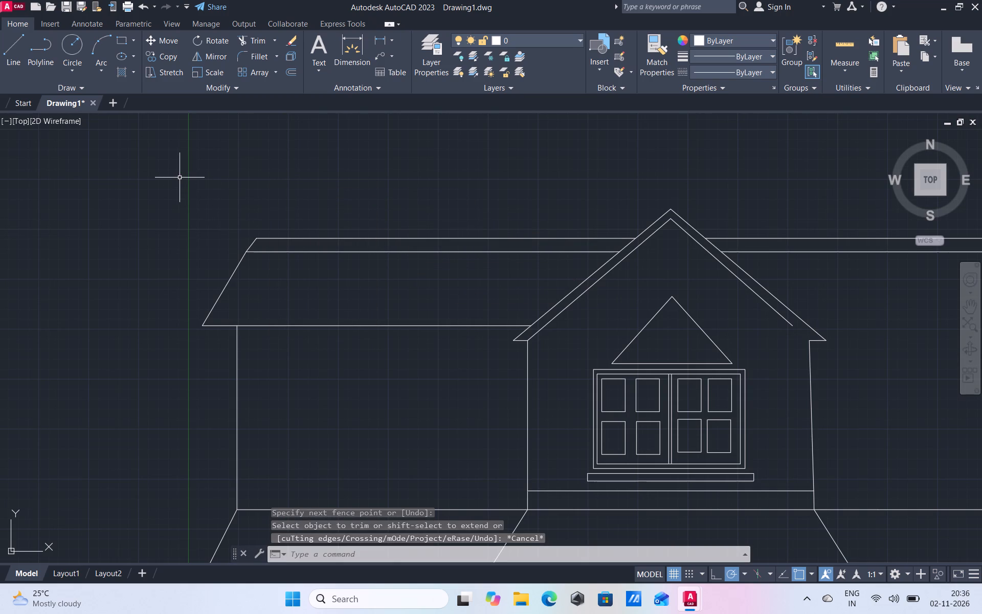
# Draw a vertical line just inside the left upper wall's outer edge, from the lower roof up to the eave.
pyautogui.click(19, 56)
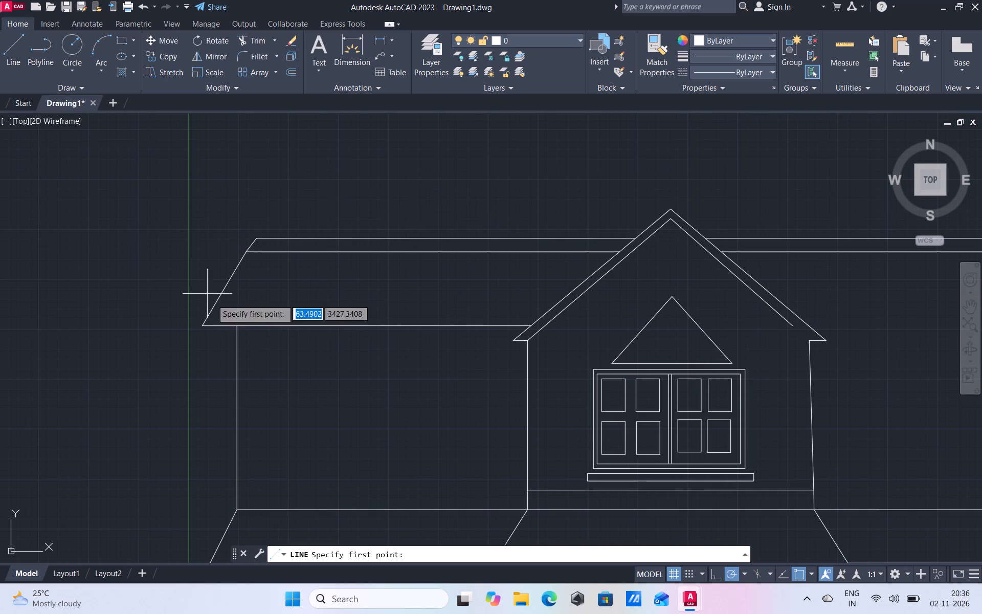
pyautogui.scroll(-2, 250, 295)
pyautogui.scroll(3, 257, 331)
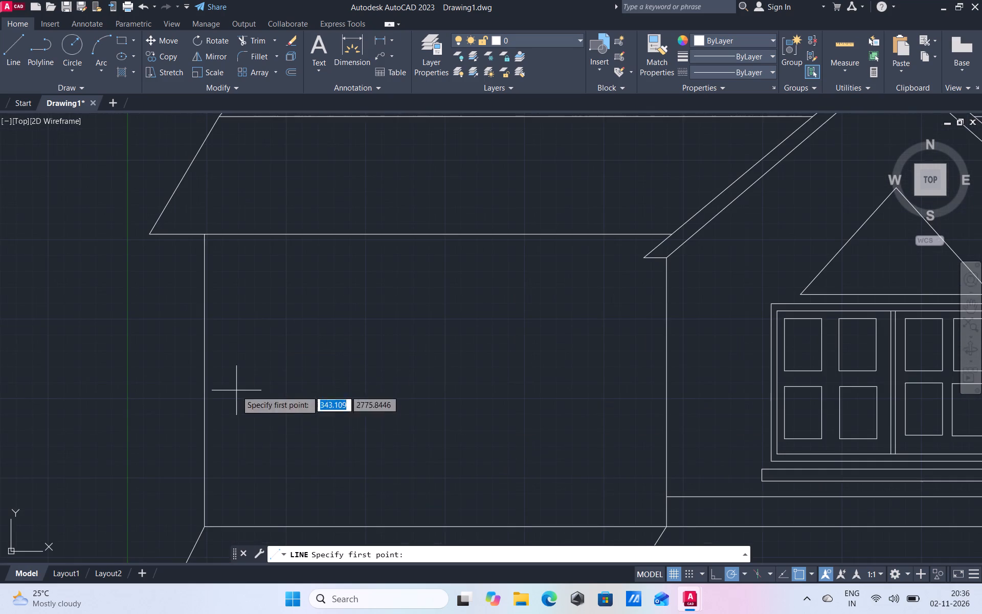
pyautogui.moveTo(212, 522); pyautogui.dragTo(212, 517)
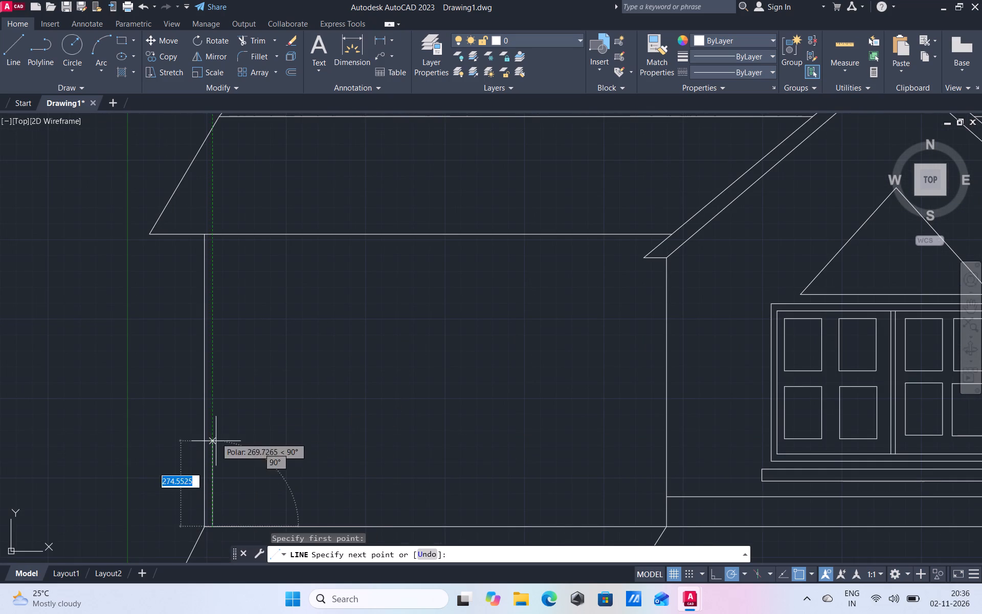
pyautogui.moveTo(214, 234); pyautogui.dragTo(225, 248)
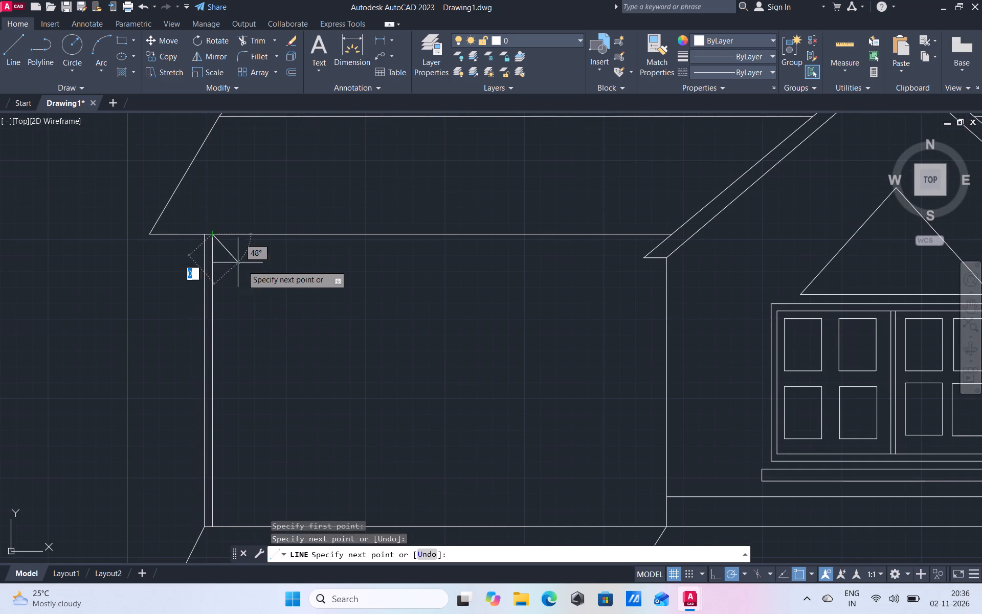
pyautogui.rightClick(252, 273)
pyautogui.click(290, 297)
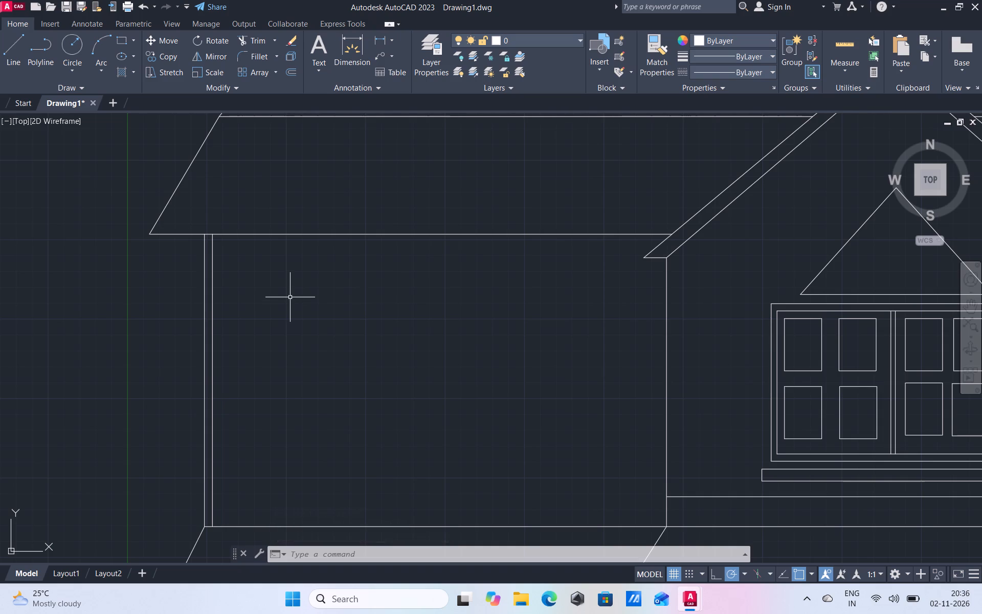
# Draw a vertical dividing line about a third of the way across the left upper wall, from the lower roof to the eave.
pyautogui.click(20, 52)
pyautogui.scroll(-2, 217, 178)
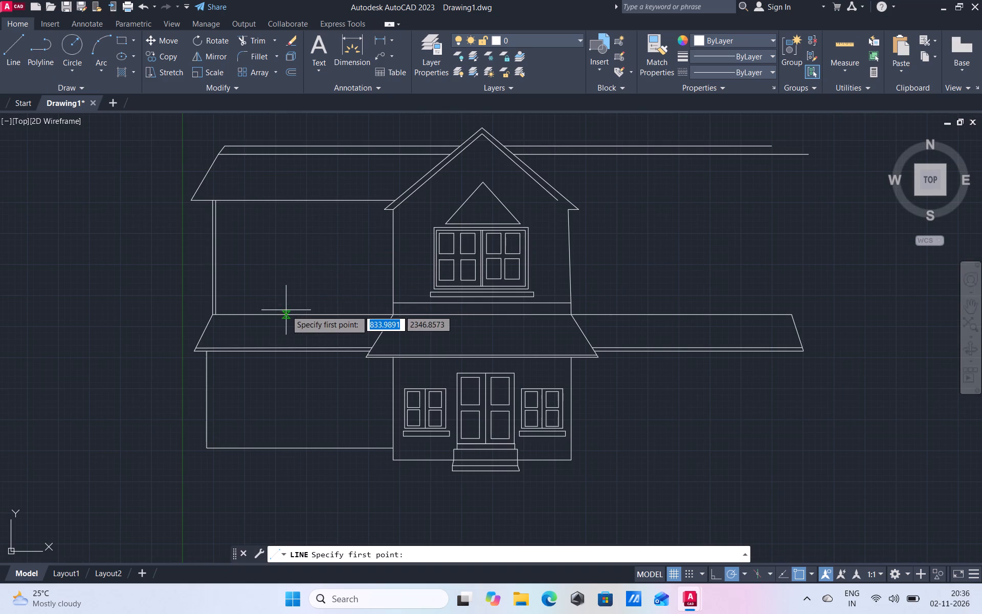
pyautogui.click(277, 314)
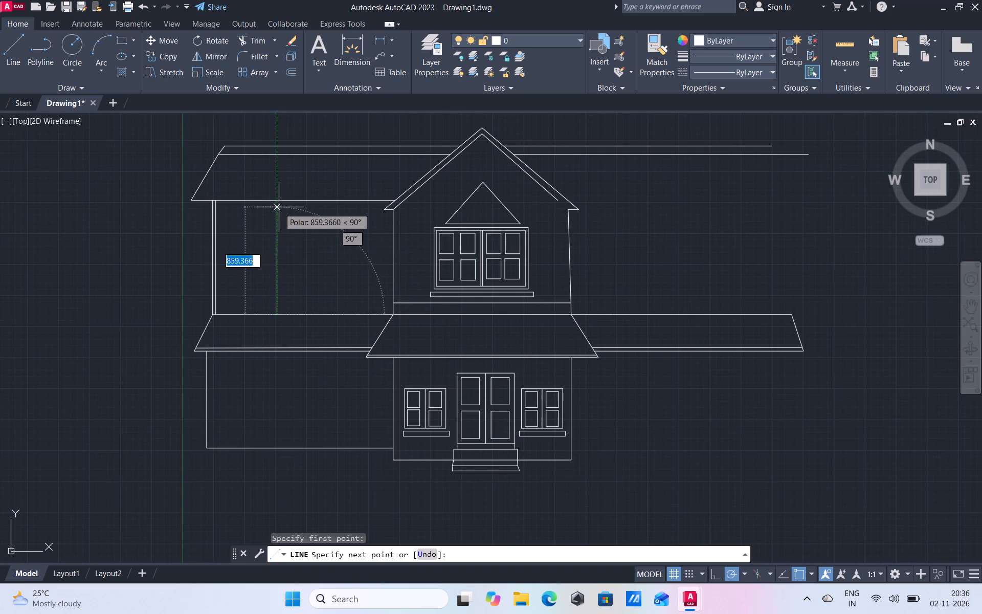
pyautogui.moveTo(279, 203); pyautogui.dragTo(289, 217)
pyautogui.rightClick(333, 258)
pyautogui.click(355, 278)
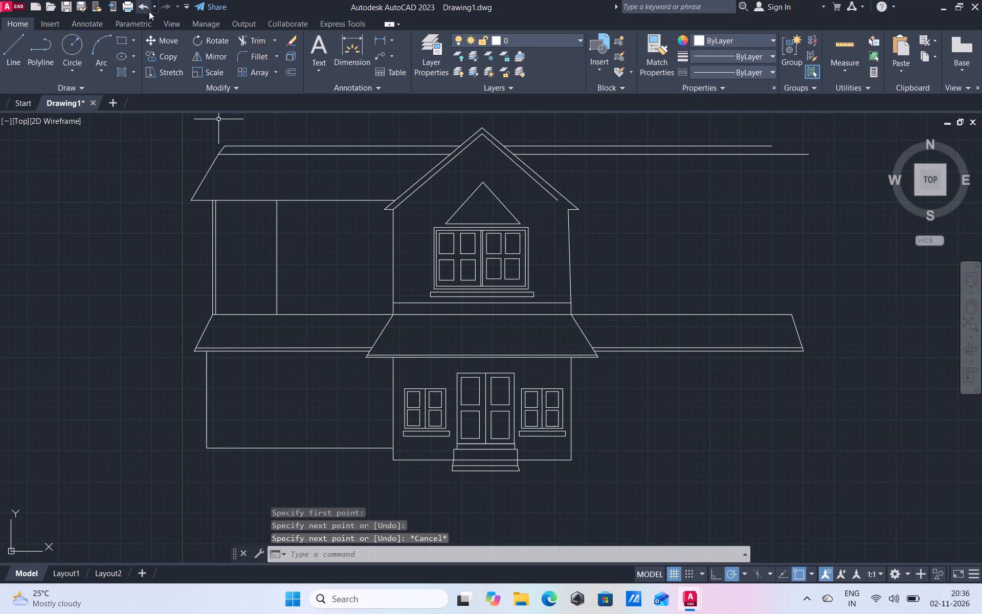
# Draw a rectangular window frame about 367 by 445 units on the left upper wall, between the dividing line and the gabled centre.
pyautogui.click(135, 46)
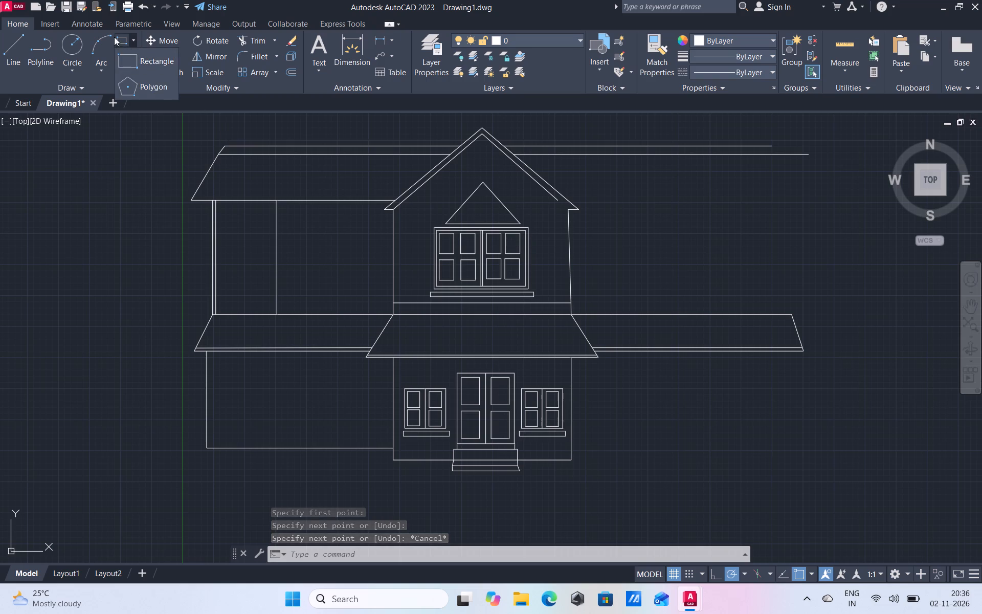
pyautogui.click(131, 60)
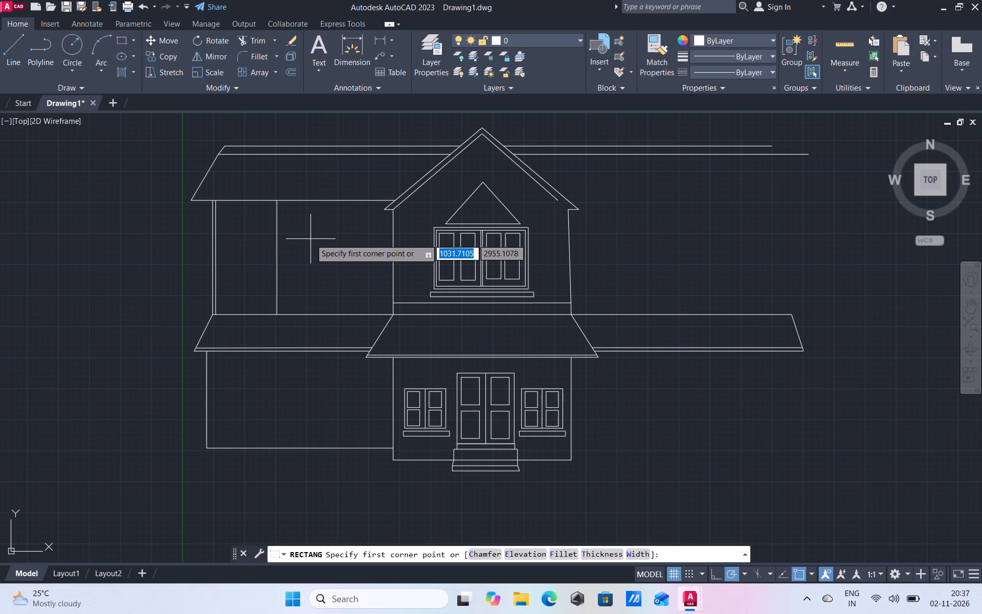
pyautogui.click(309, 235)
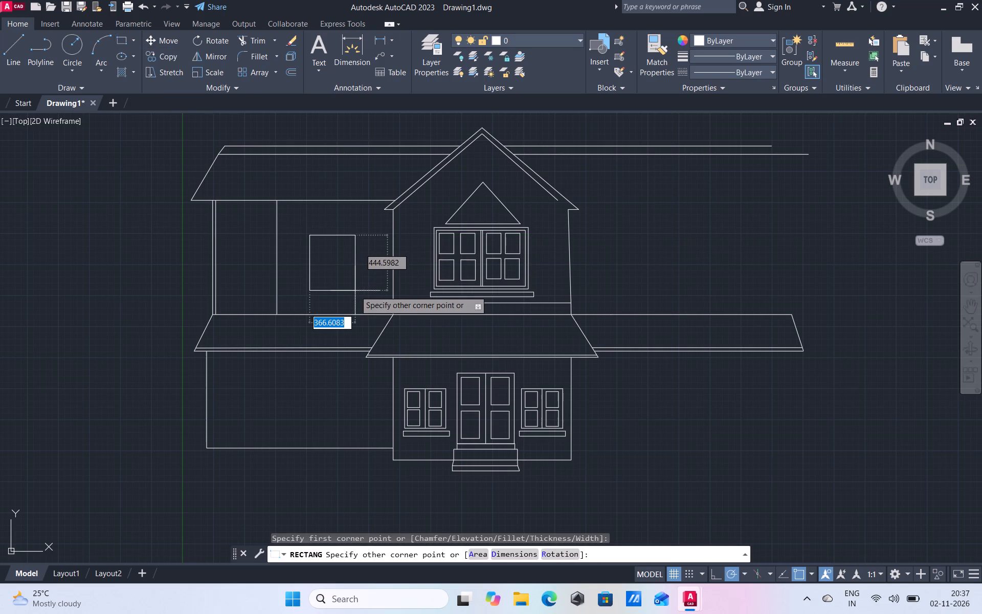
pyautogui.click(355, 291)
# Draw a rectangular pane about 126 by 176 units inside the new window frame's upper-left corner.
pyautogui.click(127, 37)
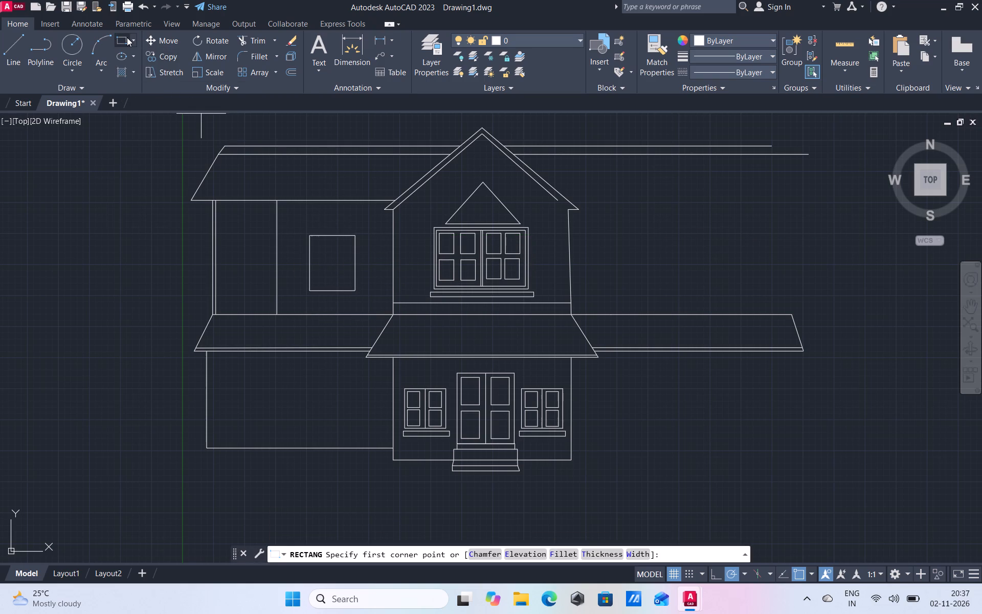
pyautogui.scroll(2, 320, 244)
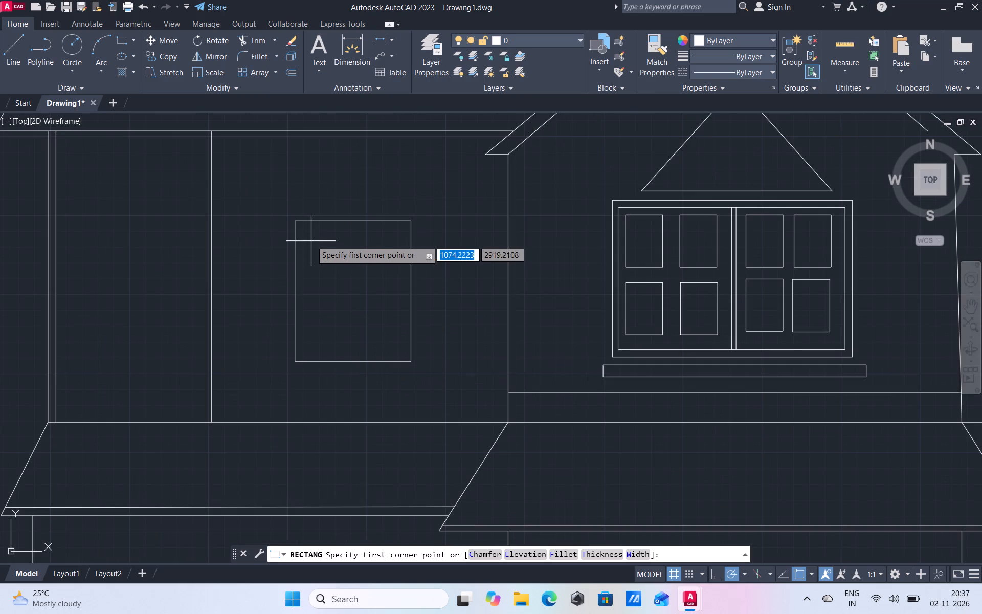
pyautogui.click(307, 233)
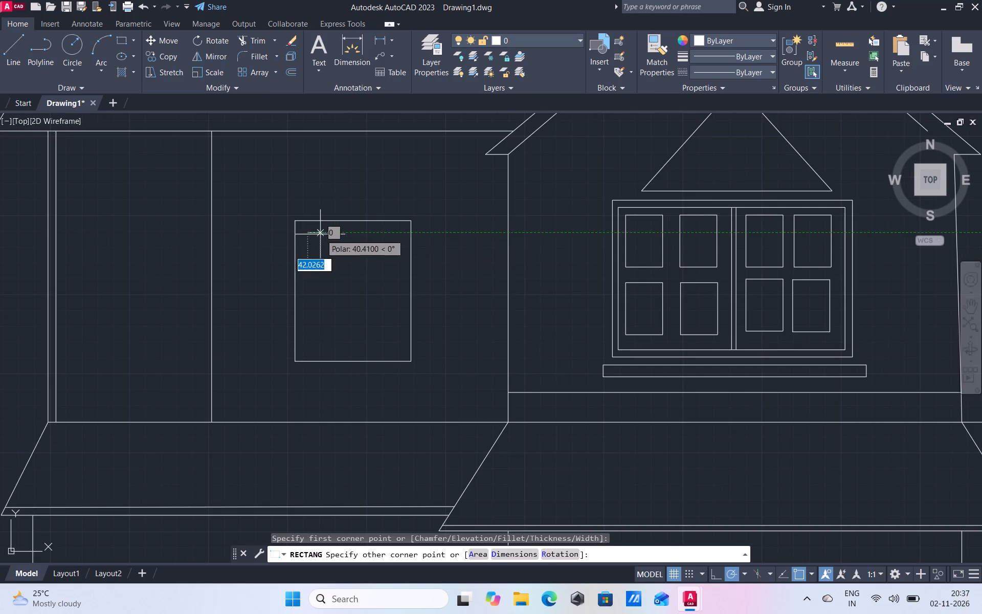
pyautogui.click(347, 289)
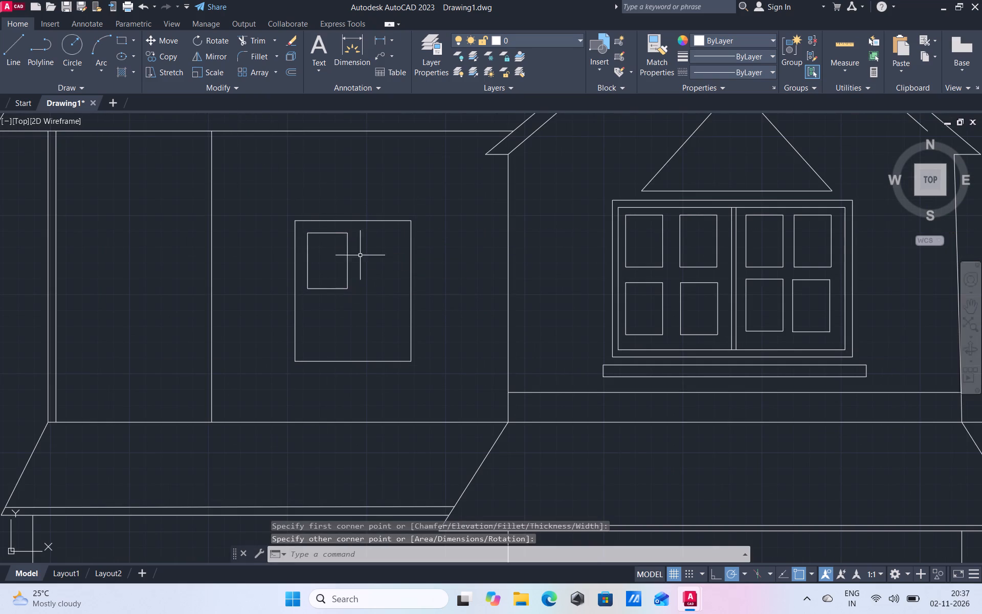
# Copy the pane about 200 units down, about 184 units across, and diagonally into the frame's lower-right corner.
pyautogui.click(341, 288)
pyautogui.press('c')
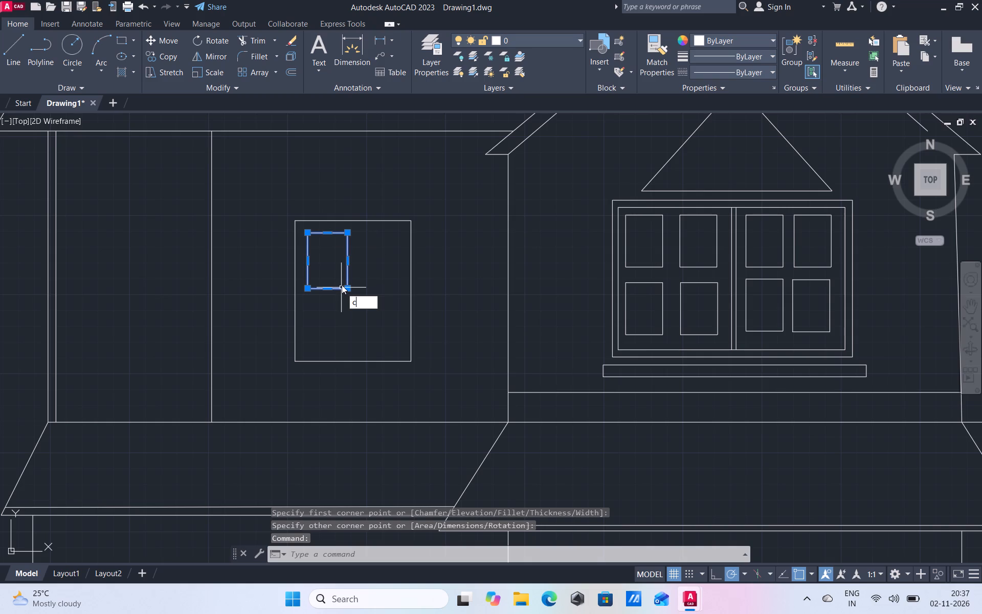
pyautogui.press('o')
pyautogui.press('Return')
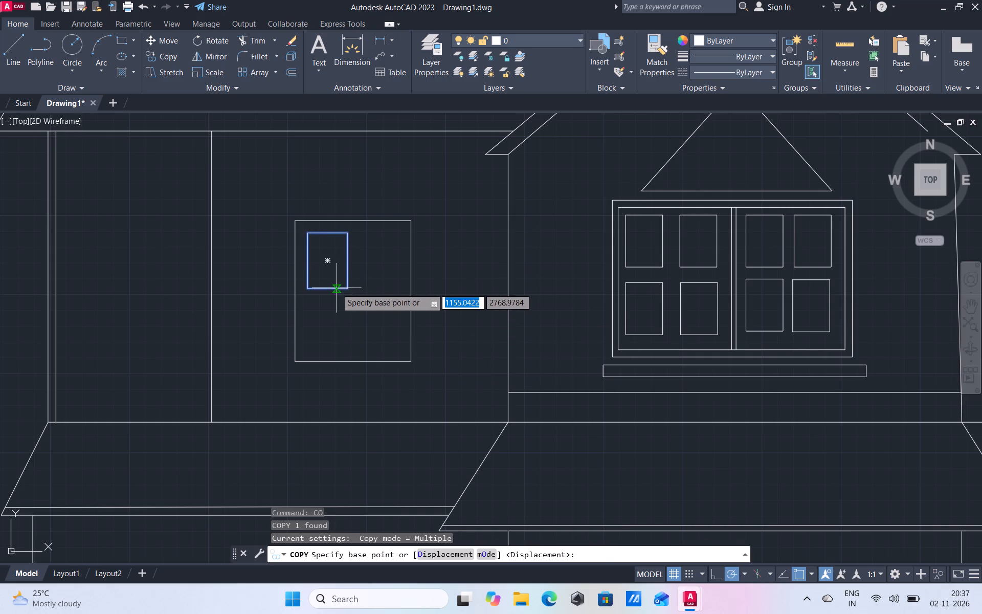
pyautogui.click(337, 288)
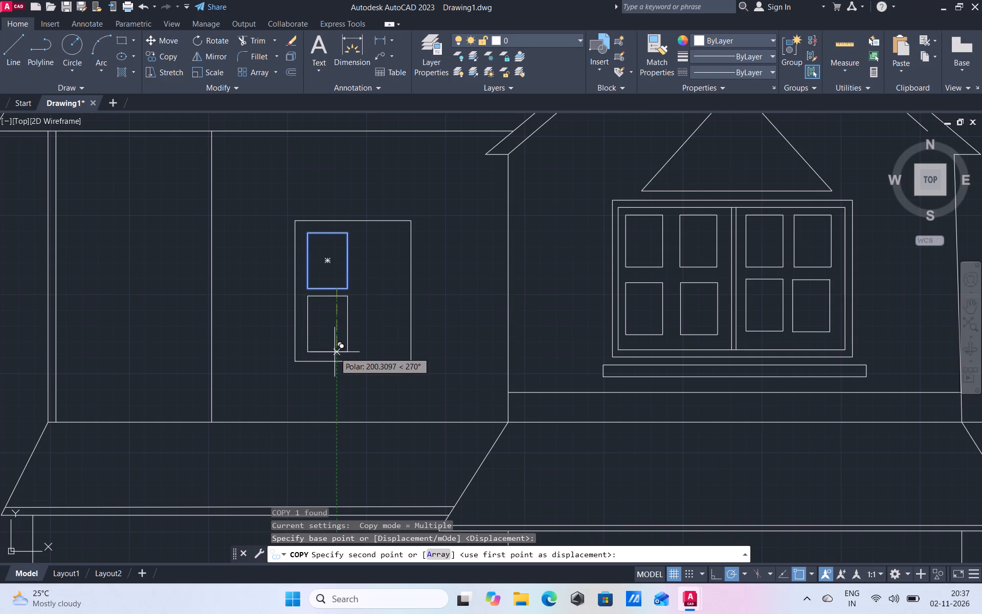
pyautogui.moveTo(334, 352); pyautogui.dragTo(341, 352)
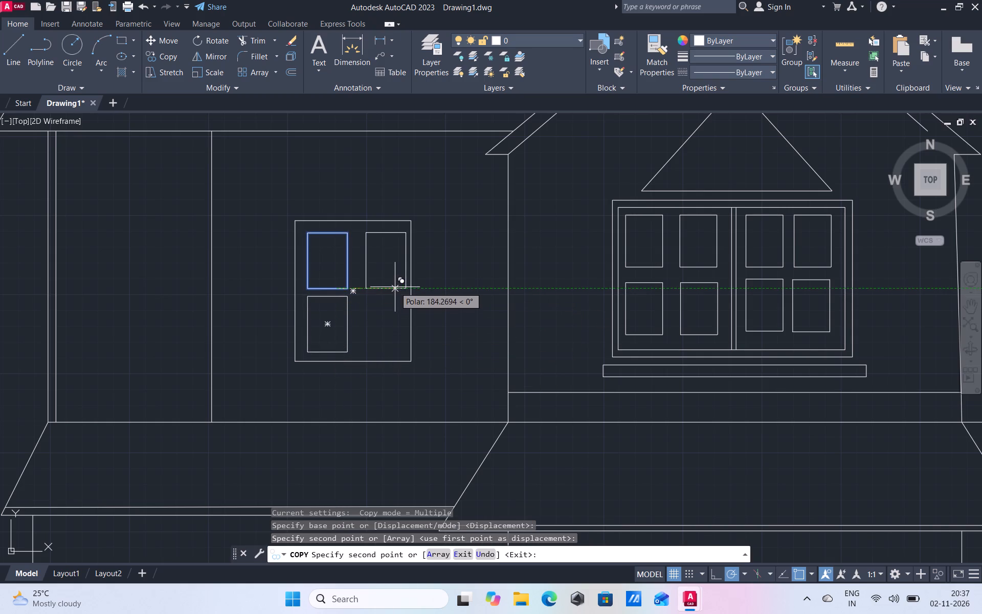
pyautogui.click(395, 287)
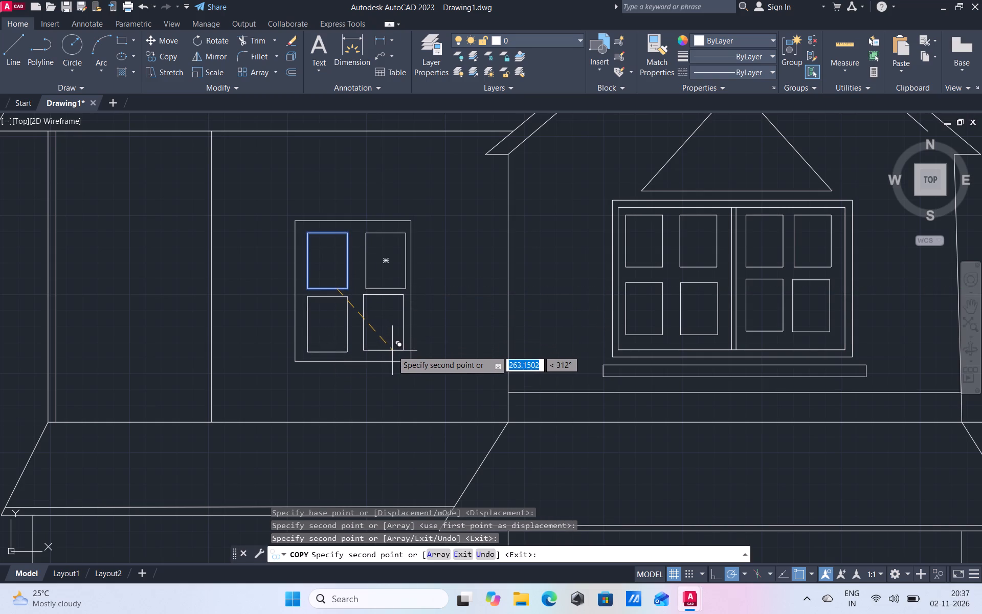
pyautogui.click(392, 350)
pyautogui.scroll(-3, 361, 272)
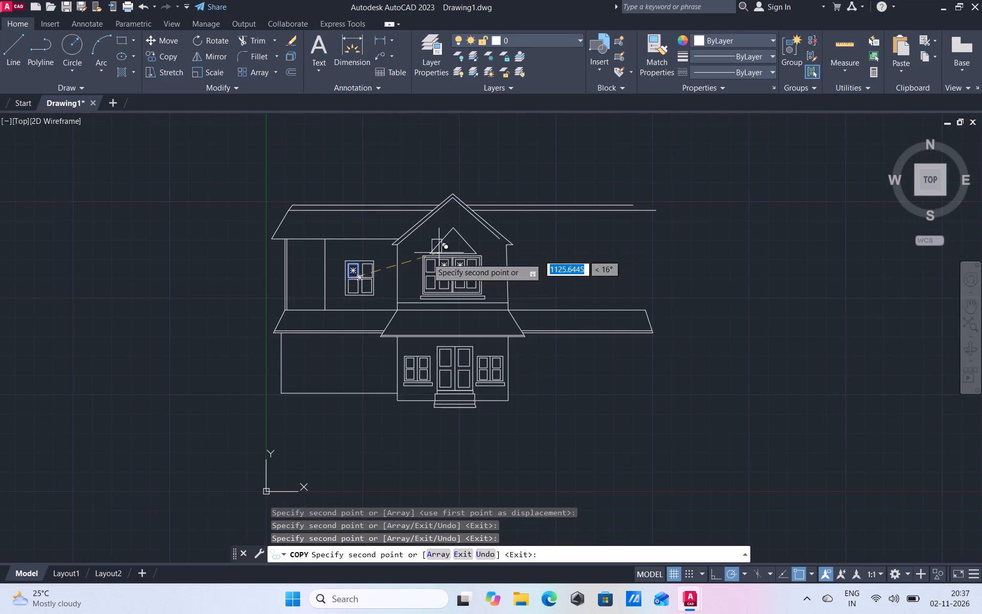
pyautogui.rightClick(384, 282)
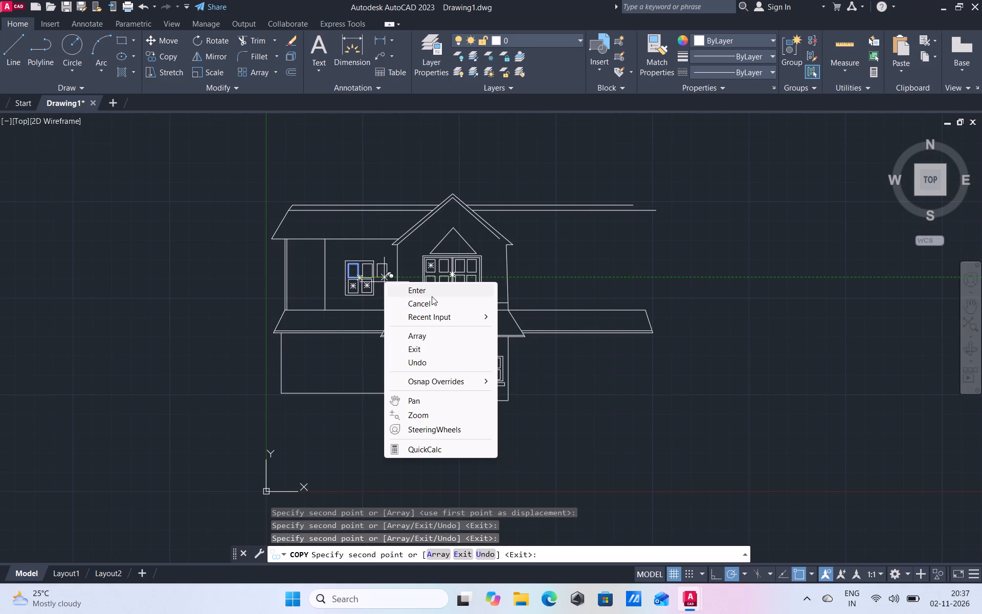
pyautogui.click(432, 296)
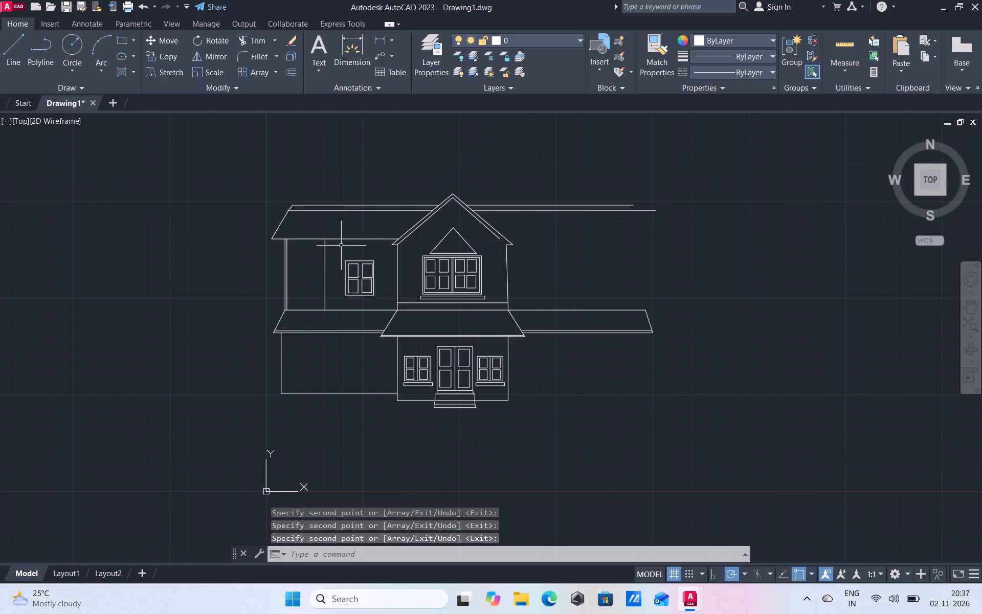
# Draw a thin horizontal handrail about 565 units long from the left wall's dividing line to just past its outer edge.
pyautogui.scroll(3, 282, 256)
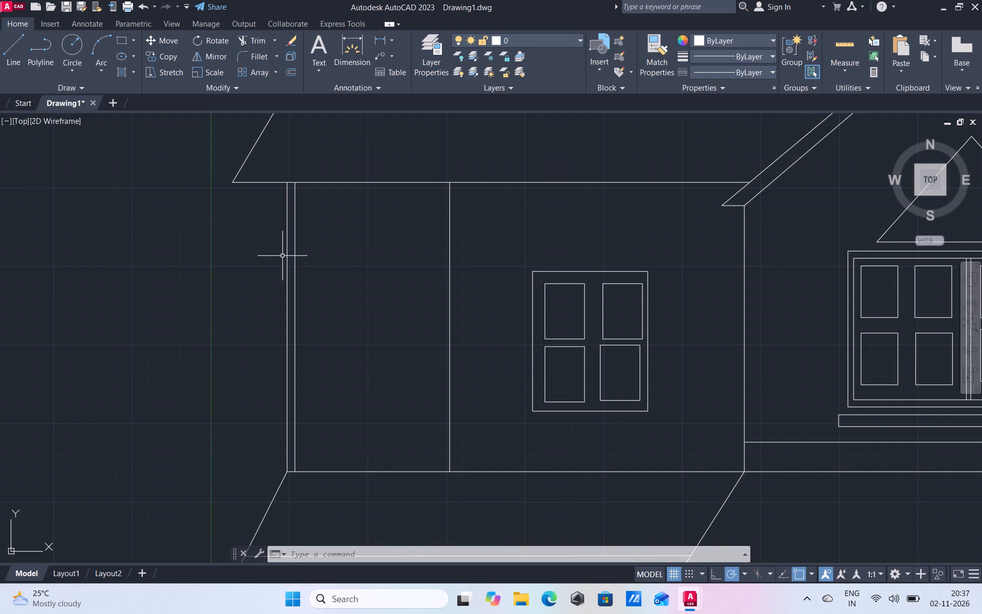
pyautogui.click(23, 61)
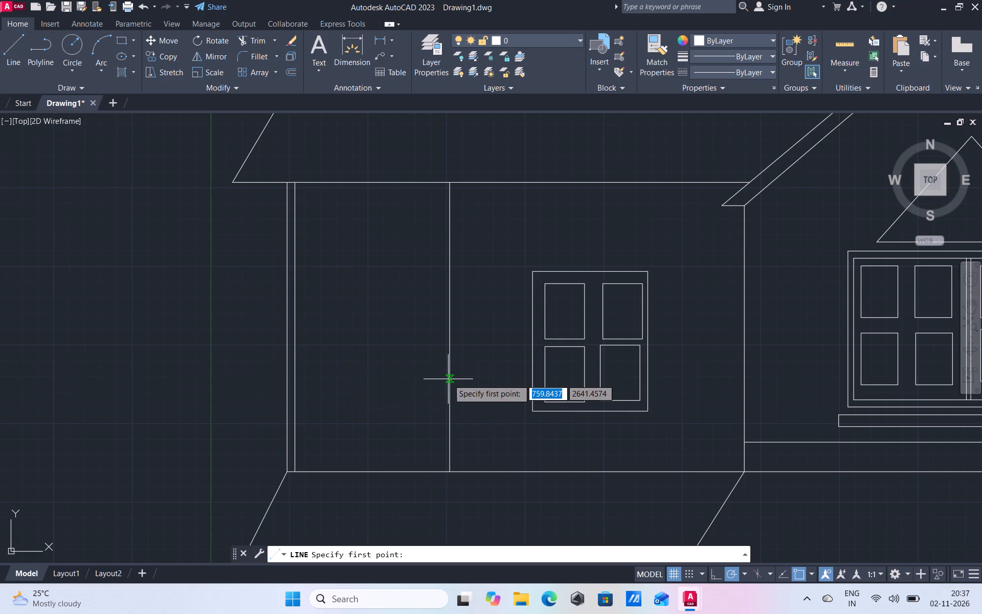
pyautogui.click(450, 373)
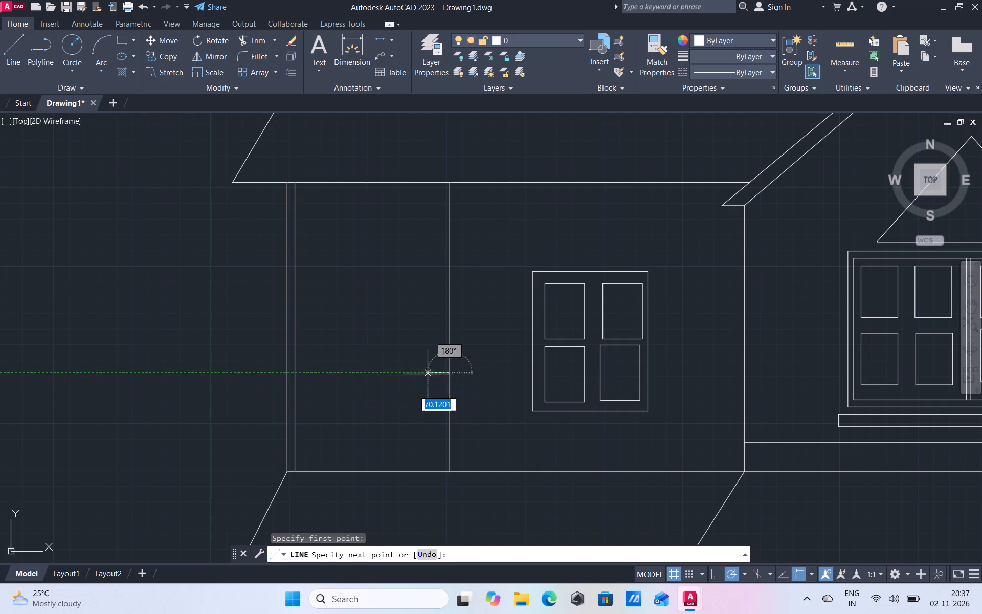
pyautogui.click(274, 370)
pyautogui.moveTo(274, 364); pyautogui.dragTo(291, 363)
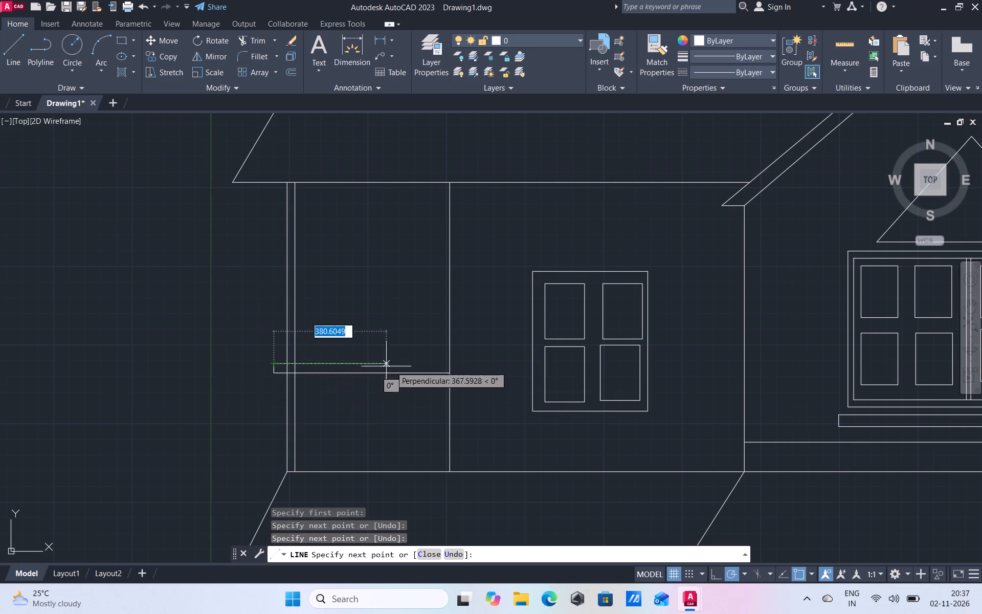
pyautogui.click(450, 365)
pyautogui.rightClick(474, 399)
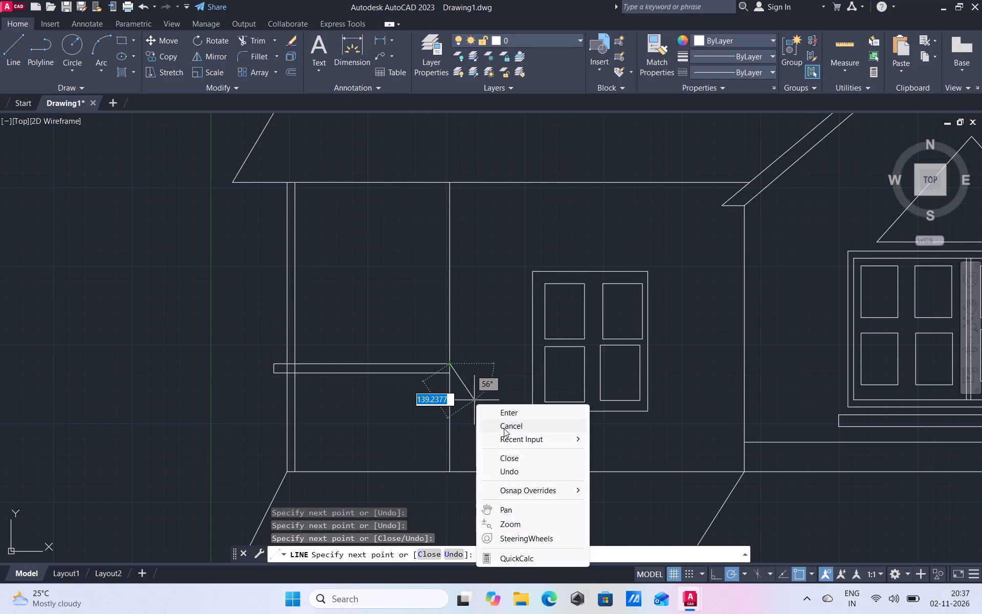
pyautogui.click(505, 428)
# Draw two close vertical lines about 314 units tall from the lower roof to the handrail, as a baluster near the dividing line.
pyautogui.click(6, 57)
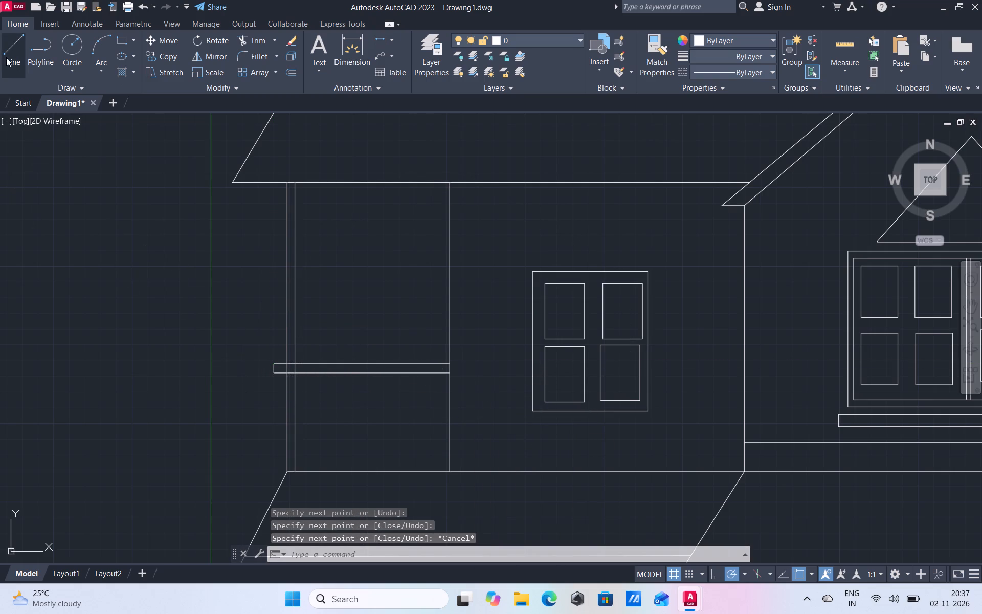
pyautogui.scroll(-2, 320, 418)
pyautogui.scroll(3, 322, 439)
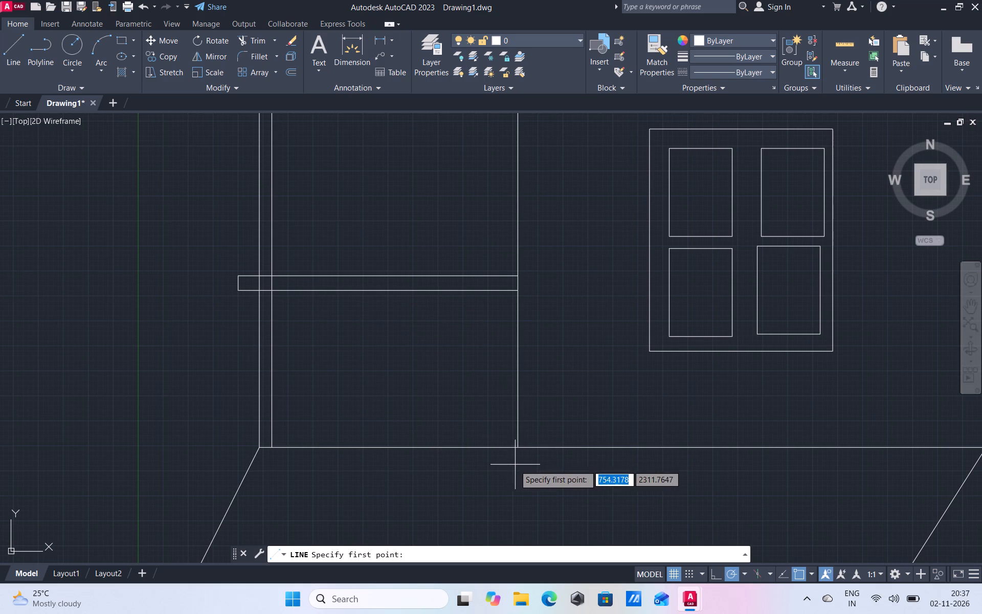
pyautogui.click(463, 449)
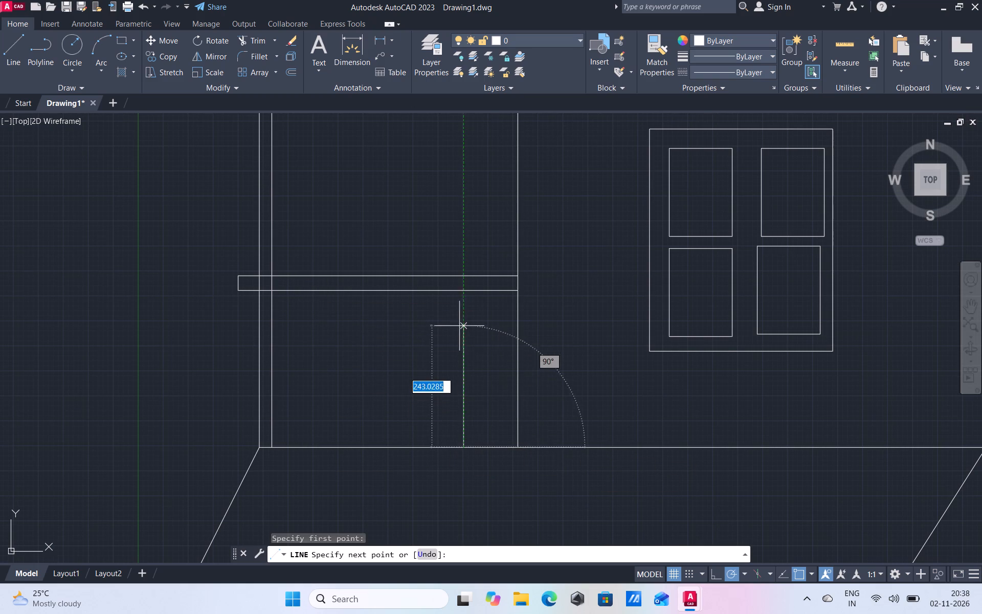
pyautogui.click(466, 292)
pyautogui.moveTo(435, 363); pyautogui.dragTo(428, 367, button='right')
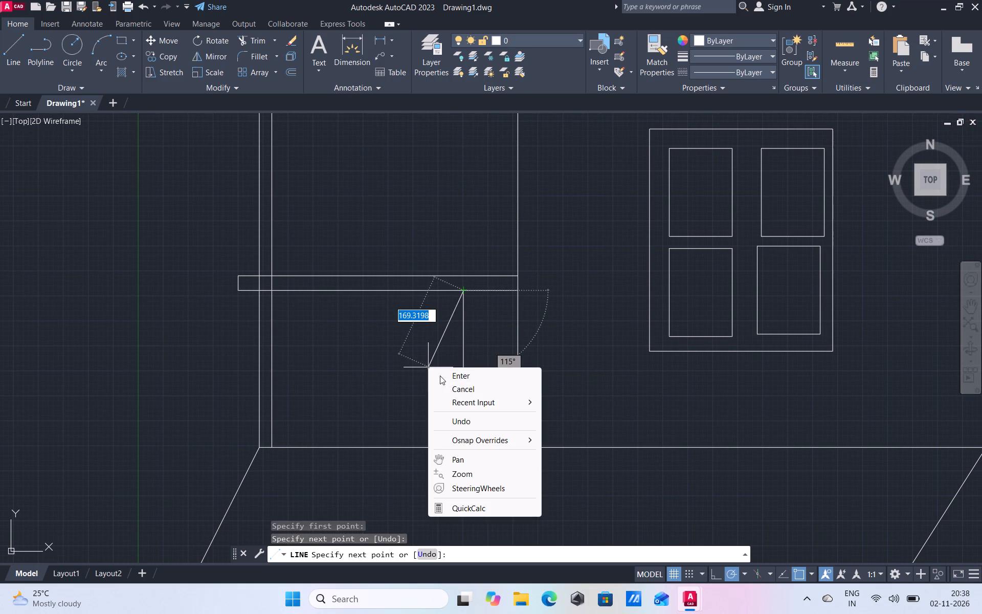
pyautogui.click(463, 390)
pyautogui.click(14, 59)
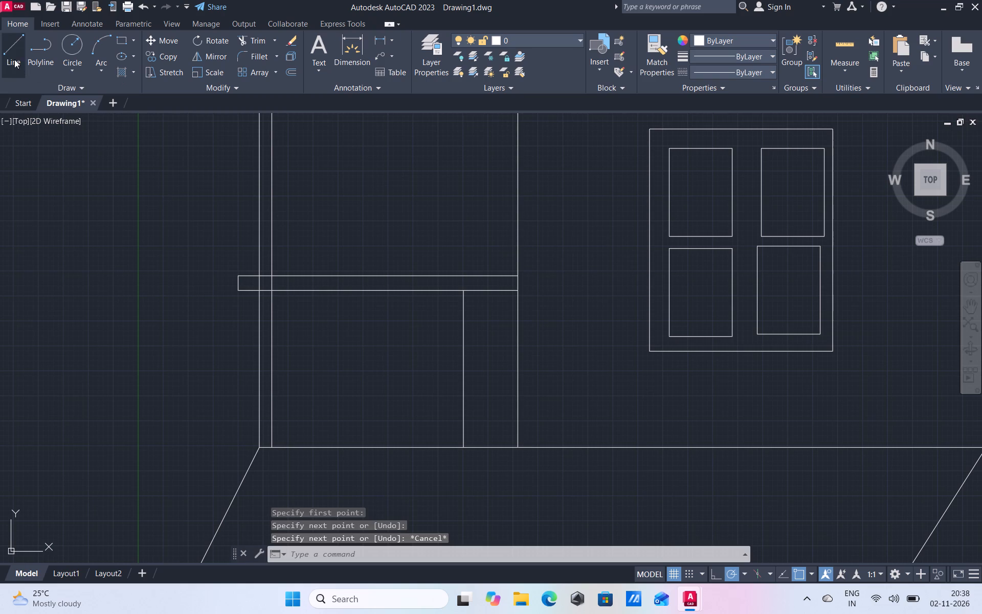
pyautogui.click(456, 447)
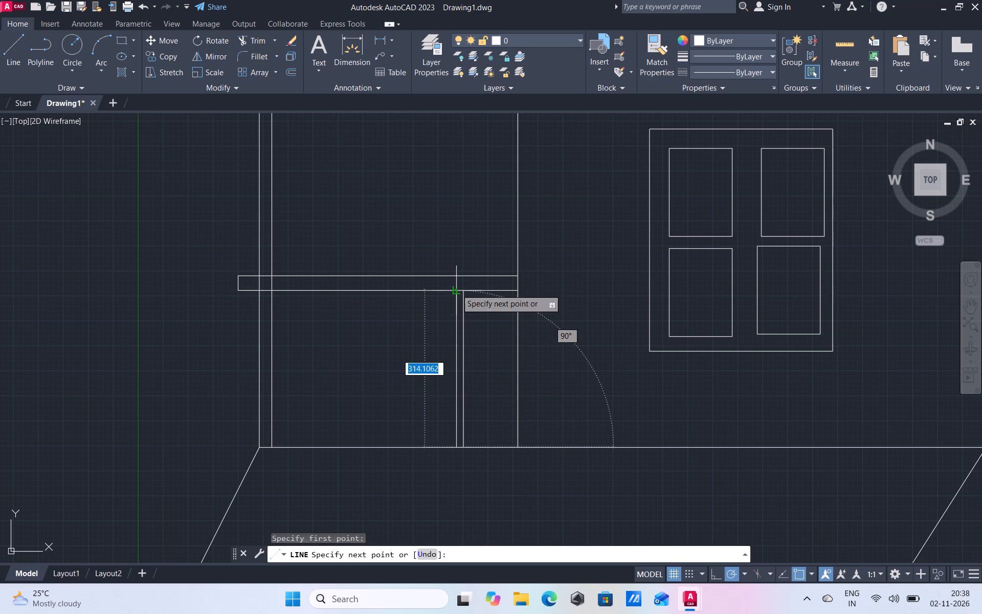
pyautogui.click(456, 288)
pyautogui.rightClick(410, 366)
pyautogui.click(438, 386)
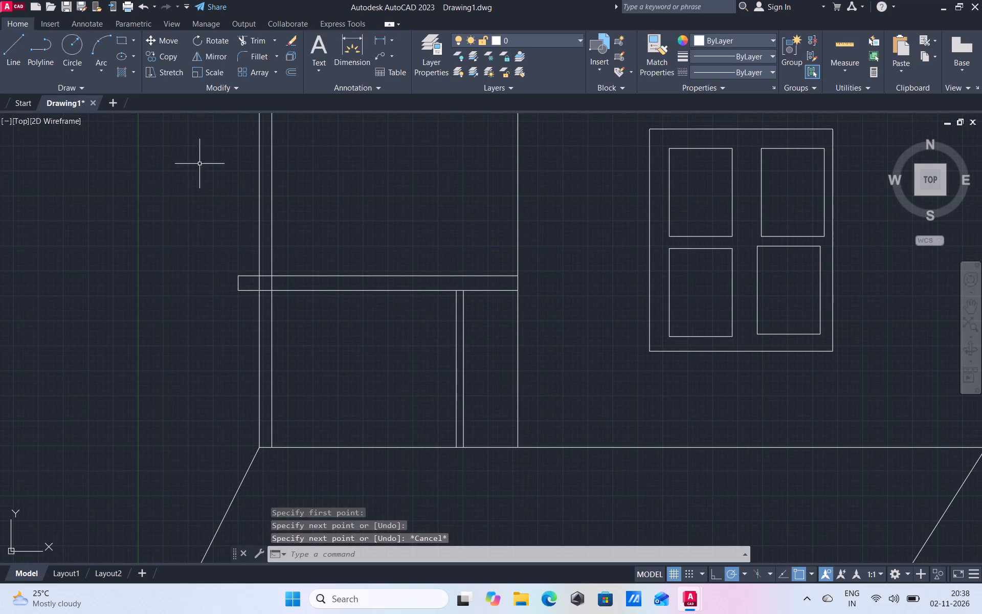
# Draw a second baluster of two close vertical lines, about 314 units tall, to the left of the first under the handrail.
pyautogui.click(25, 63)
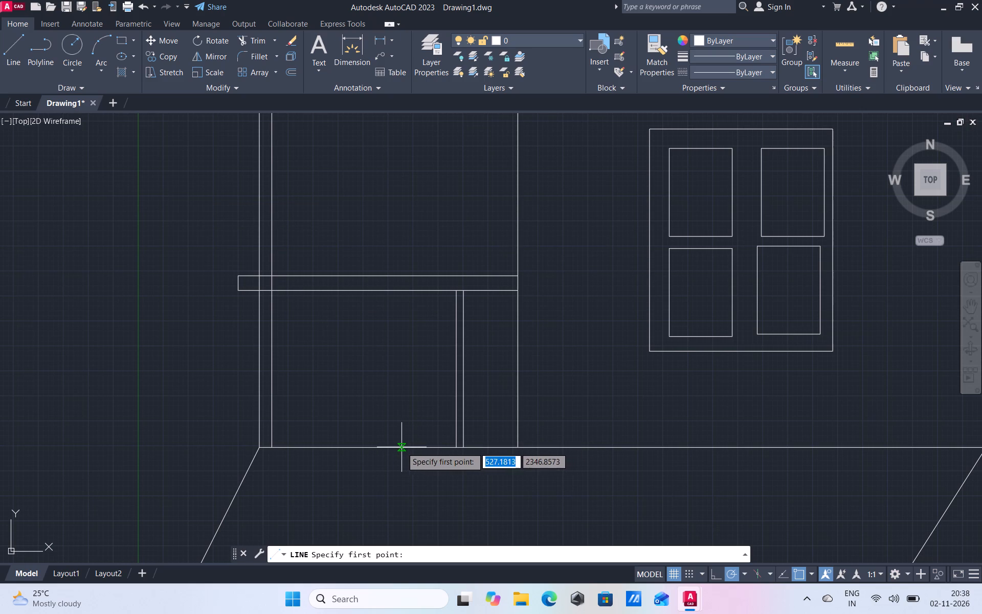
pyautogui.moveTo(401, 447); pyautogui.dragTo(401, 443)
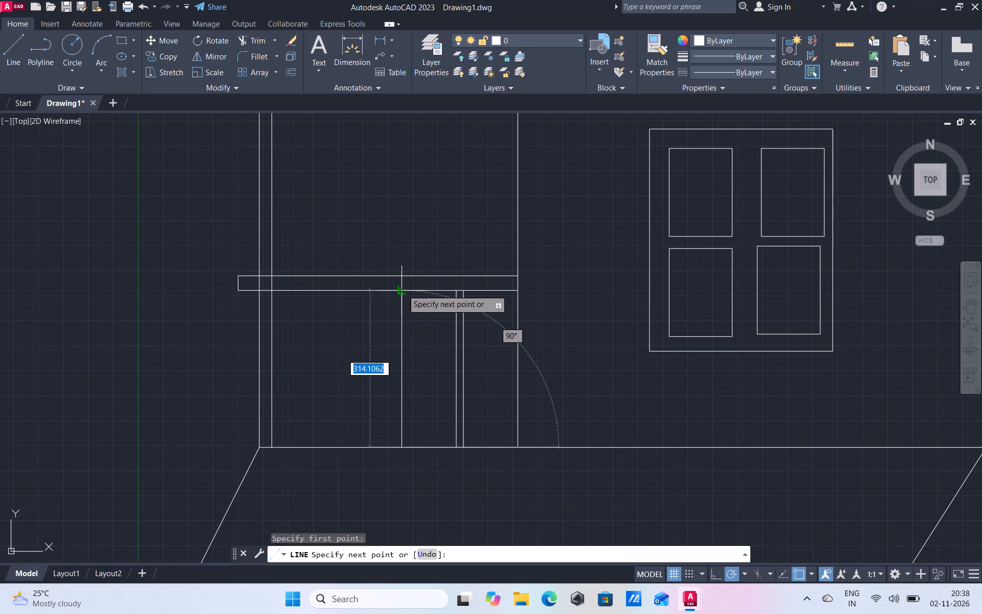
pyautogui.moveTo(403, 290); pyautogui.dragTo(403, 297)
pyautogui.rightClick(413, 328)
pyautogui.click(442, 344)
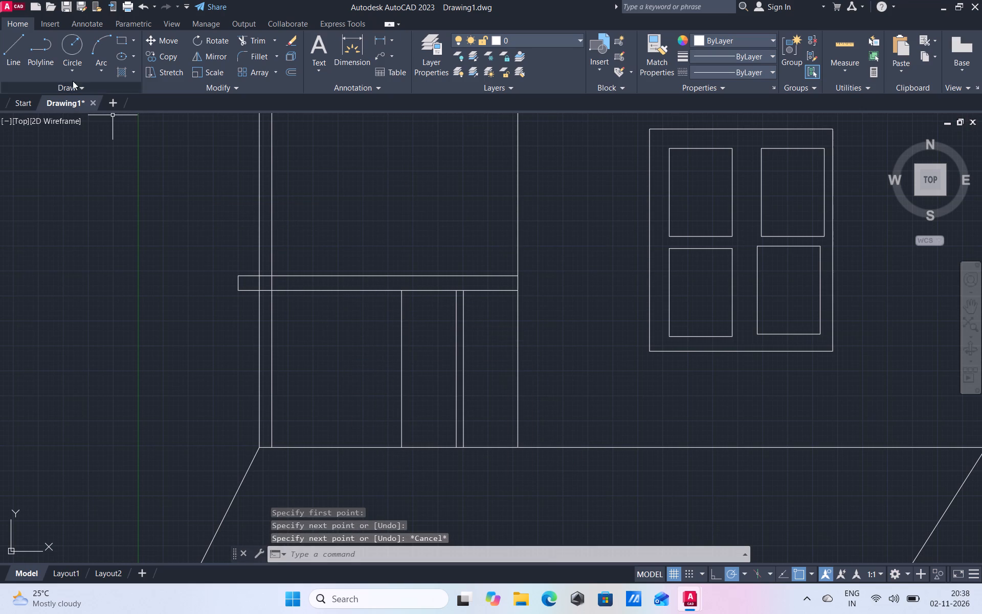
pyautogui.click(7, 59)
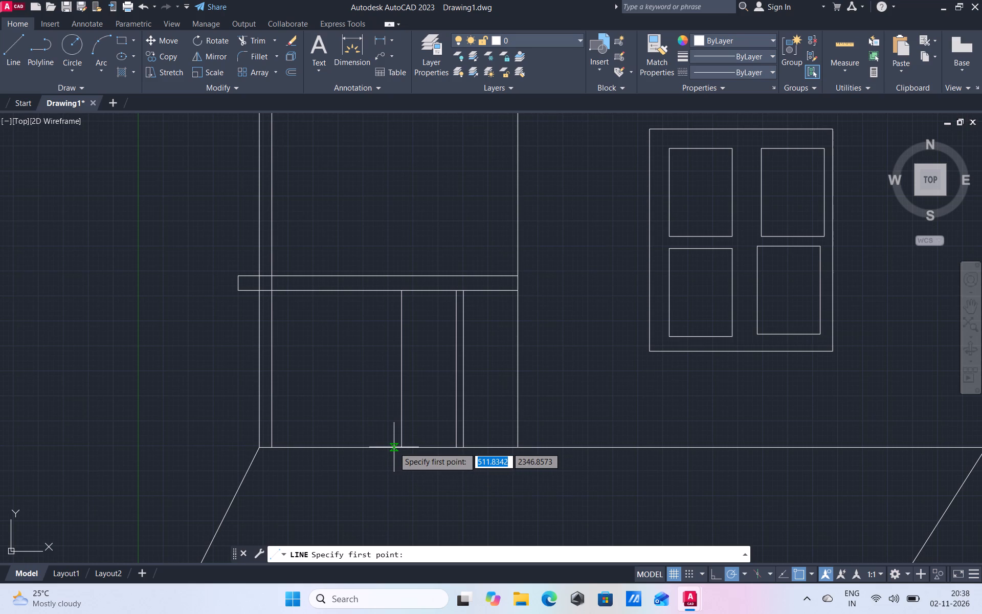
pyautogui.click(394, 447)
pyautogui.click(394, 286)
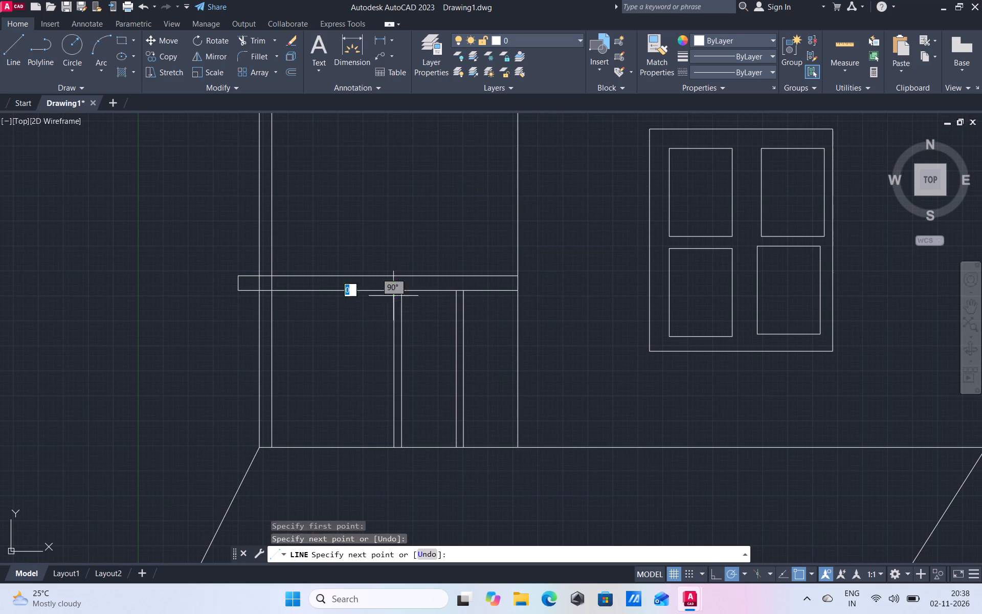
pyautogui.rightClick(402, 326)
pyautogui.click(462, 355)
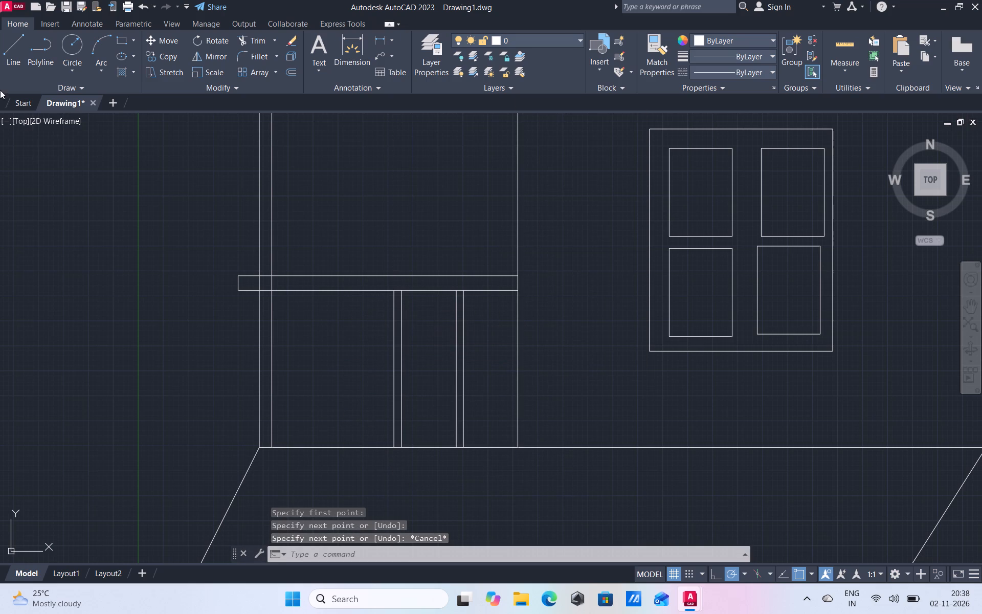
# Draw a third baluster of two close vertical lines, about 314 units tall, between the second baluster and the left corner post.
pyautogui.click(8, 48)
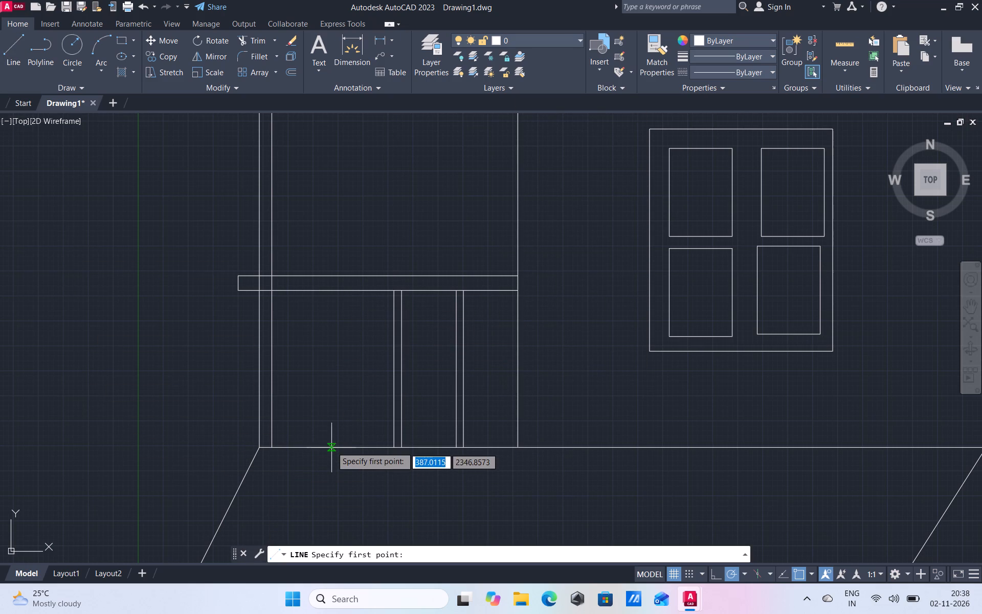
pyautogui.click(332, 449)
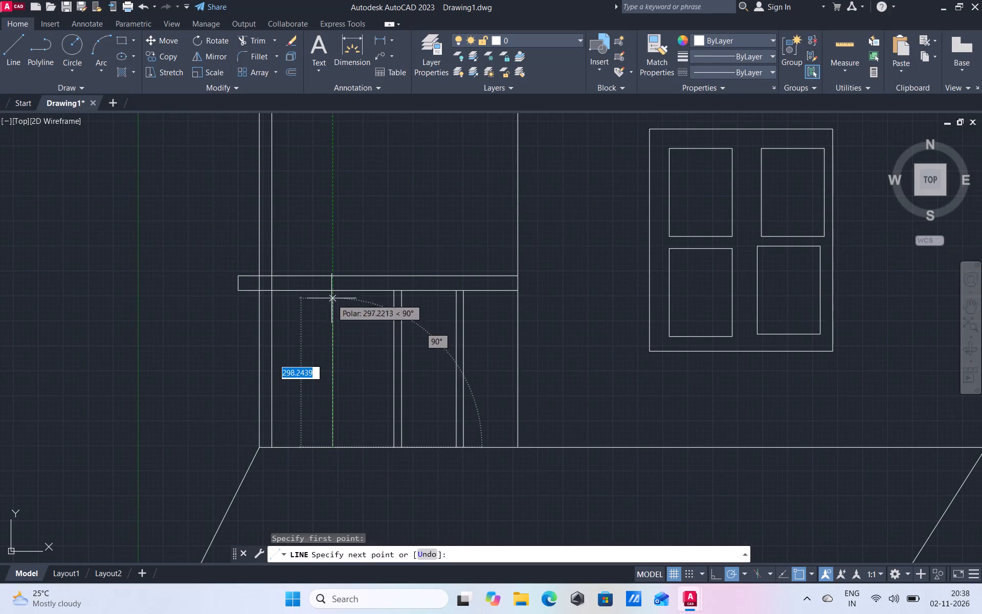
pyautogui.moveTo(332, 290); pyautogui.dragTo(363, 350)
pyautogui.rightClick(367, 360)
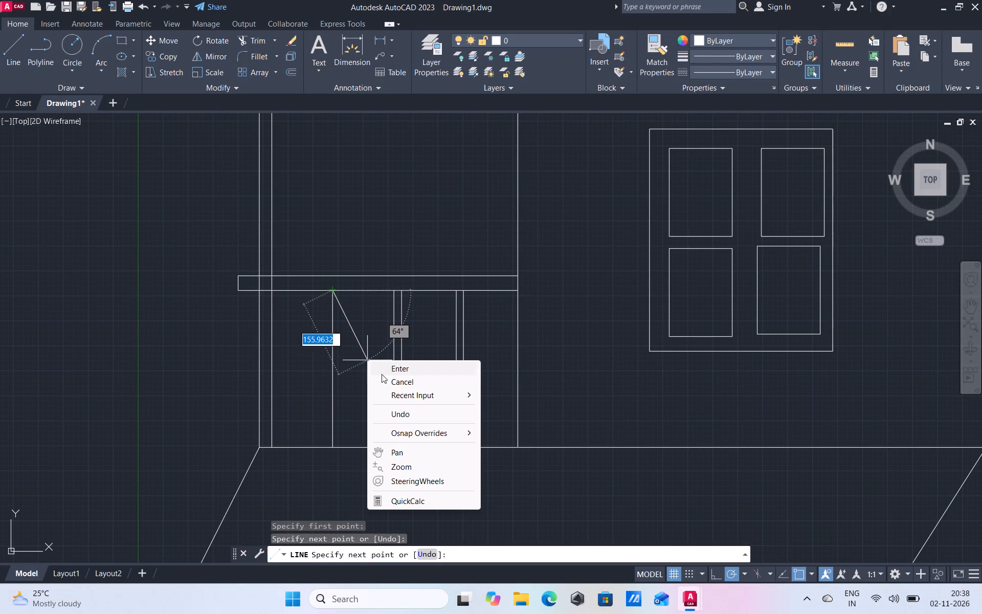
pyautogui.click(391, 381)
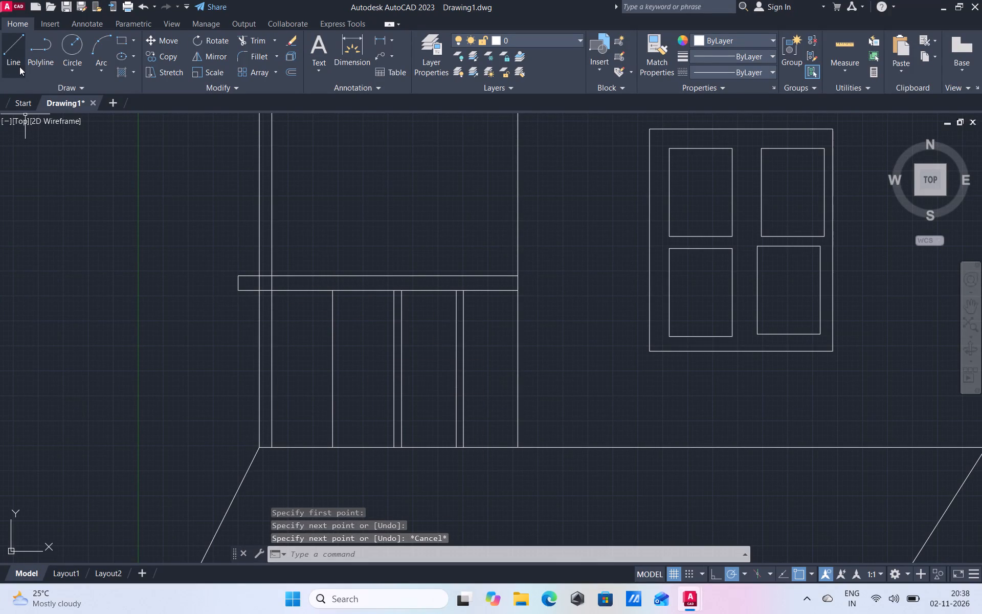
pyautogui.click(19, 67)
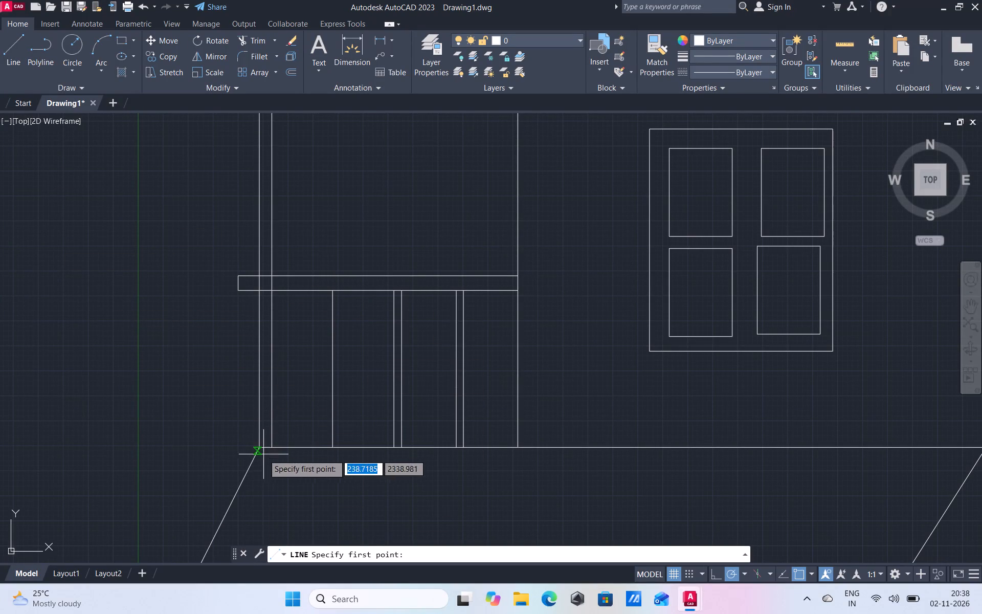
pyautogui.click(325, 448)
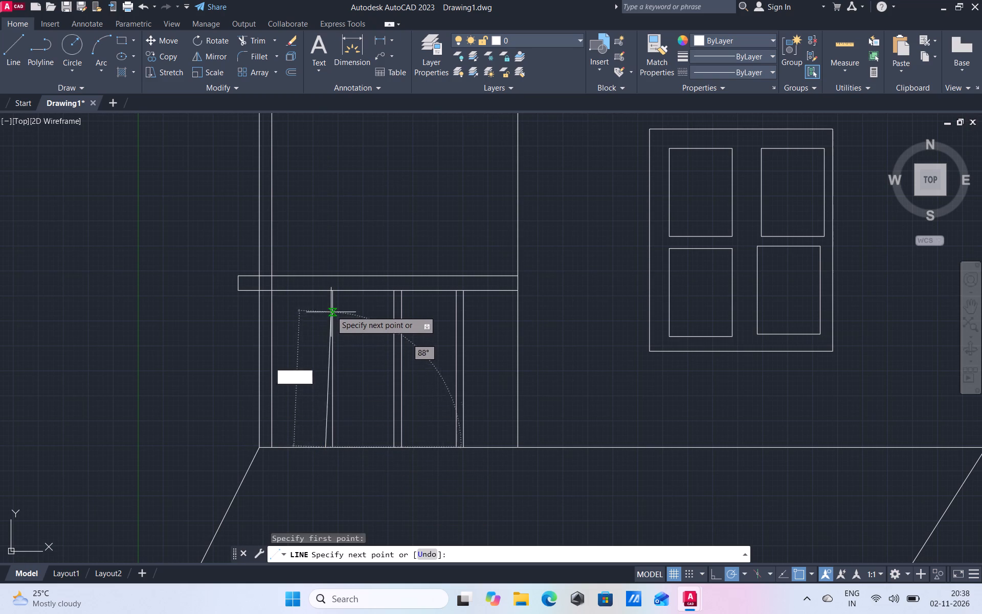
pyautogui.moveTo(327, 289); pyautogui.dragTo(343, 319)
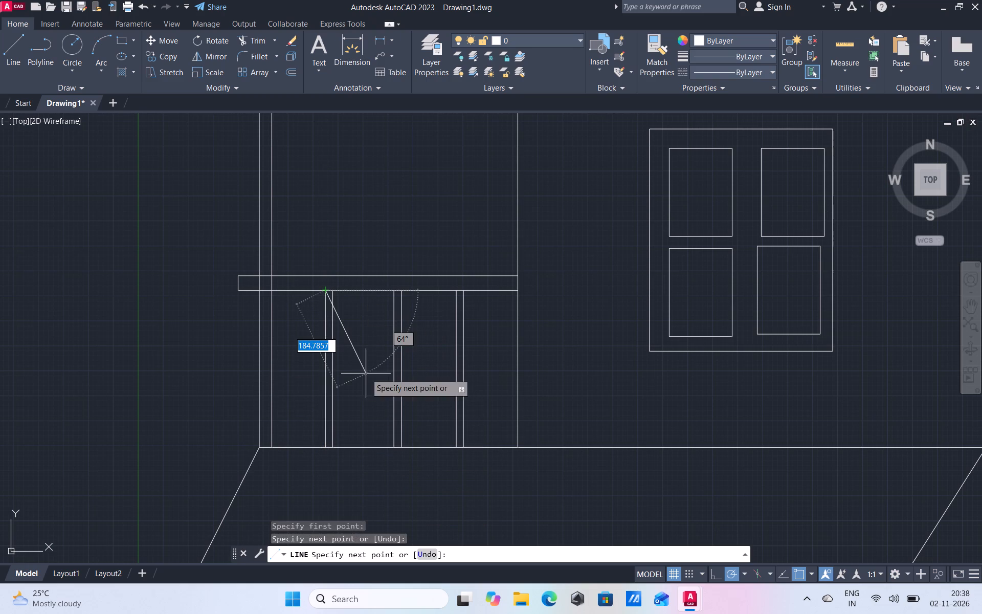
pyautogui.rightClick(366, 374)
pyautogui.click(415, 400)
# Draw a garage door opening about 929 units wide and 526 units tall on the base line of the left wing's ground floor.
pyautogui.scroll(-4, 322, 324)
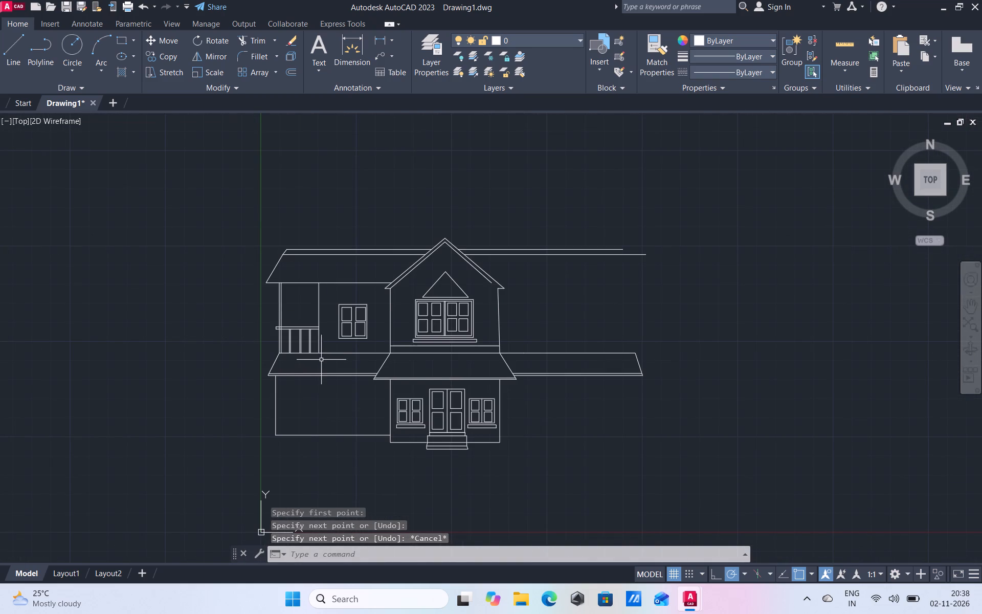
pyautogui.scroll(1, 319, 357)
pyautogui.scroll(-1, 269, 359)
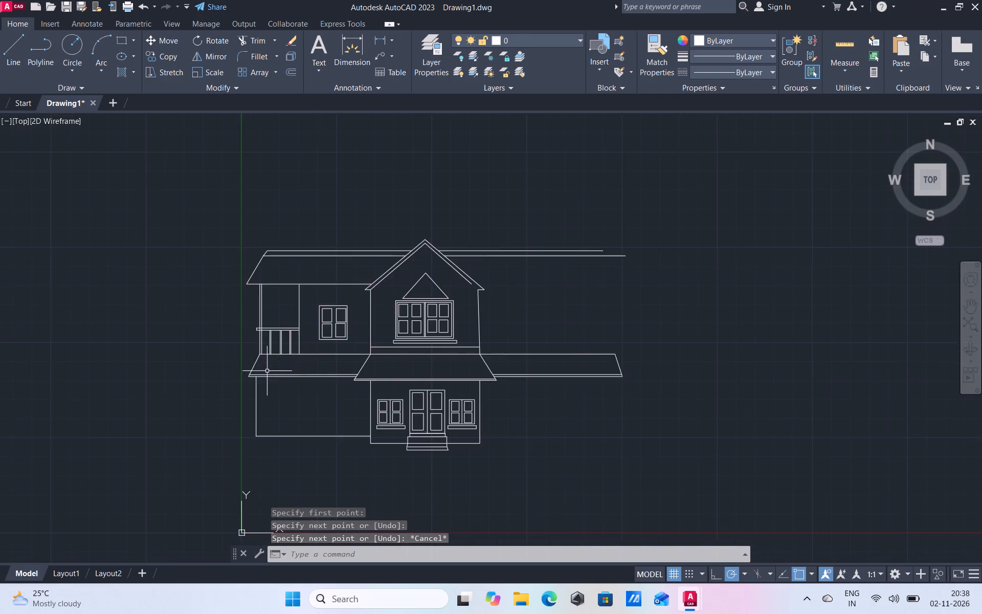
pyautogui.scroll(-1, 266, 372)
pyautogui.scroll(-1, 212, 388)
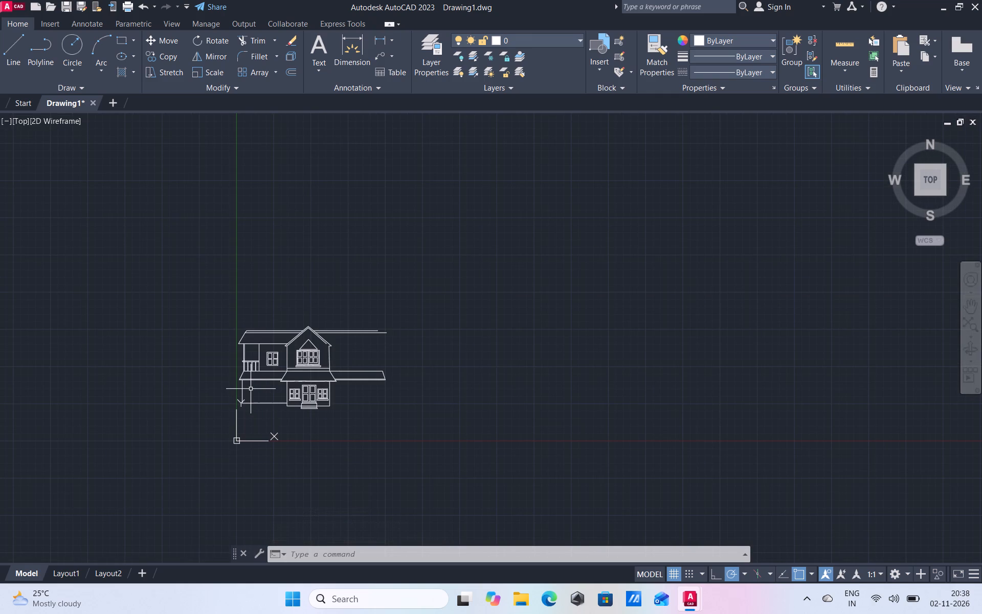
pyautogui.scroll(3, 251, 389)
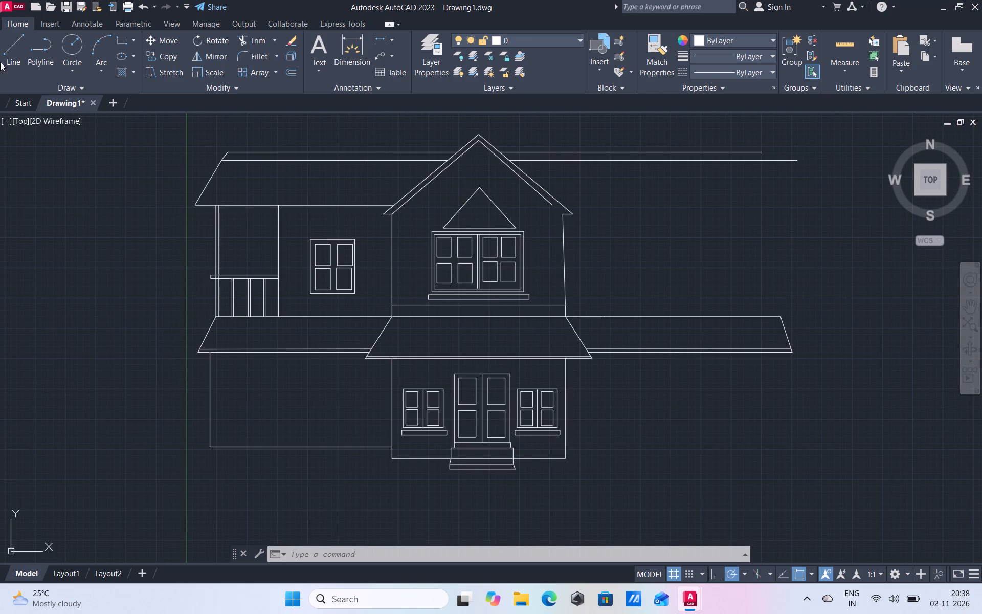
pyautogui.click(8, 50)
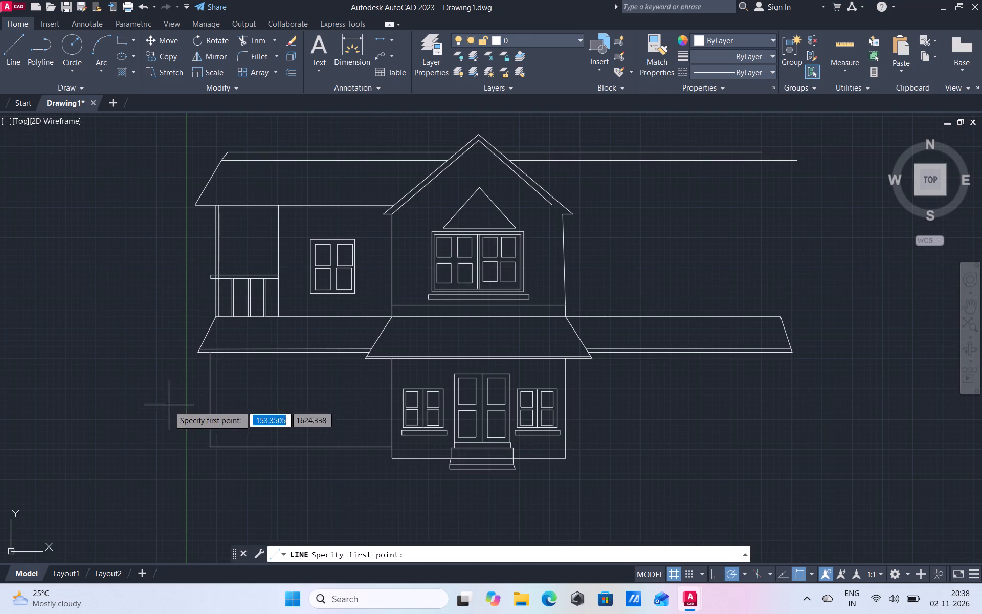
pyautogui.click(237, 447)
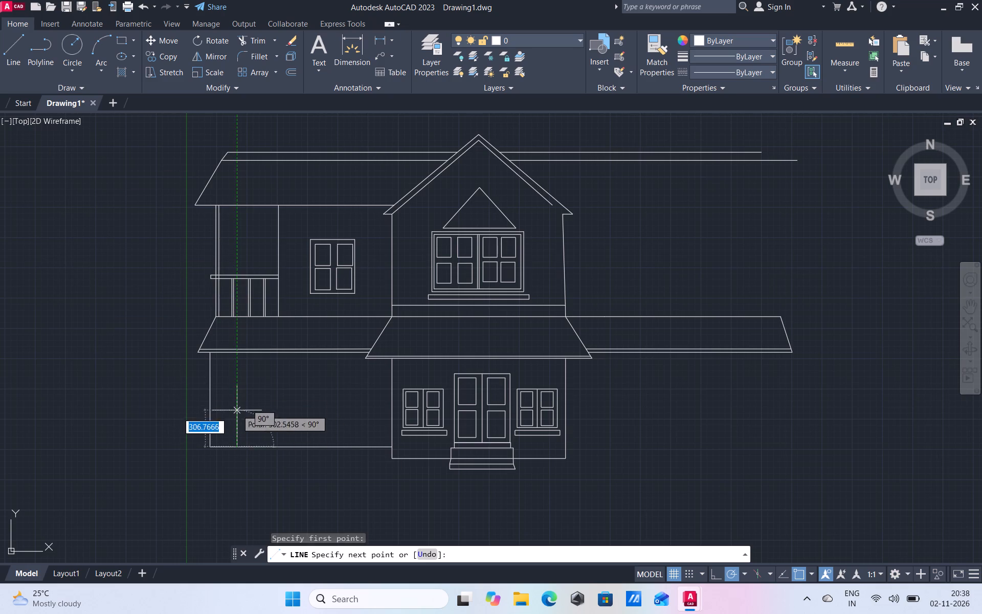
pyautogui.click(238, 383)
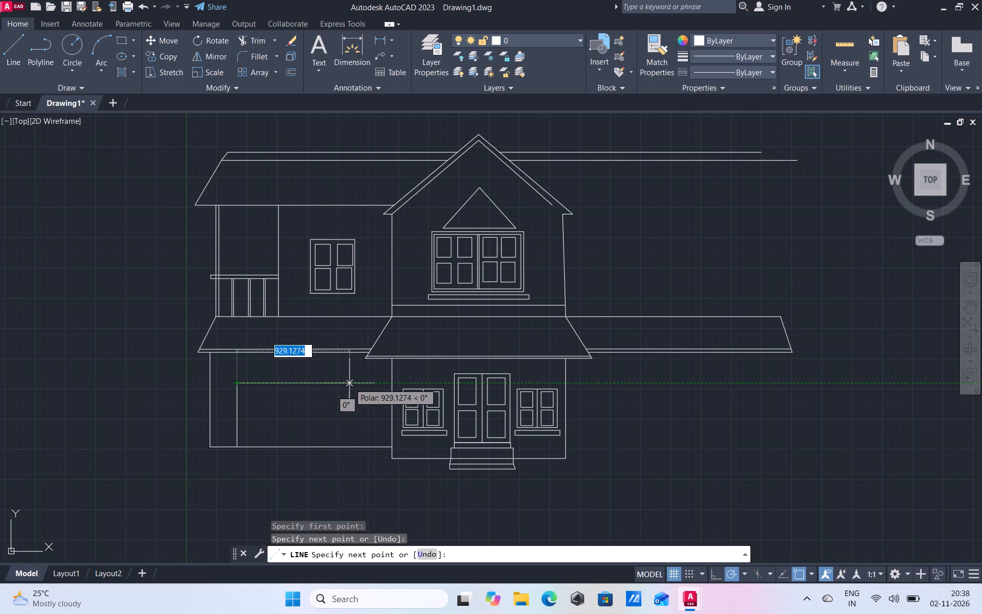
pyautogui.click(349, 383)
pyautogui.click(350, 452)
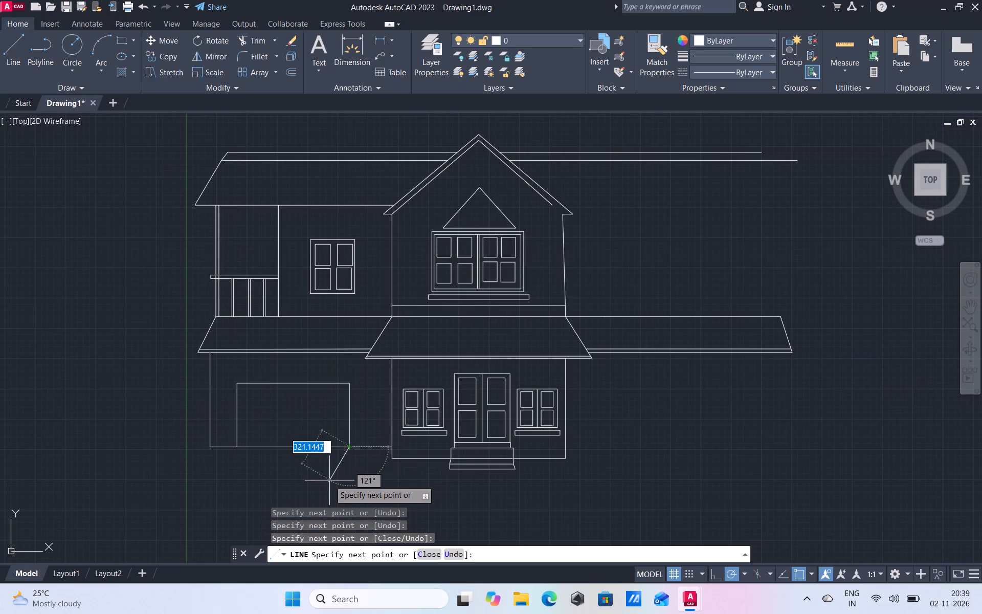
pyautogui.rightClick(313, 423)
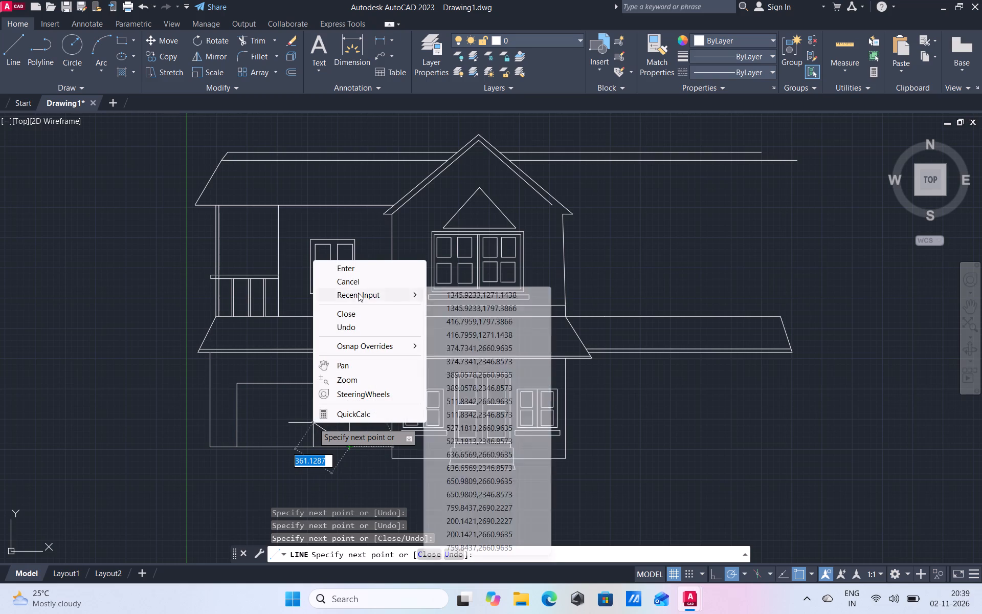
pyautogui.click(358, 286)
# Draw an inner outline about 504 units tall just inside the garage opening, up from the base line, across and back down.
pyautogui.click(10, 68)
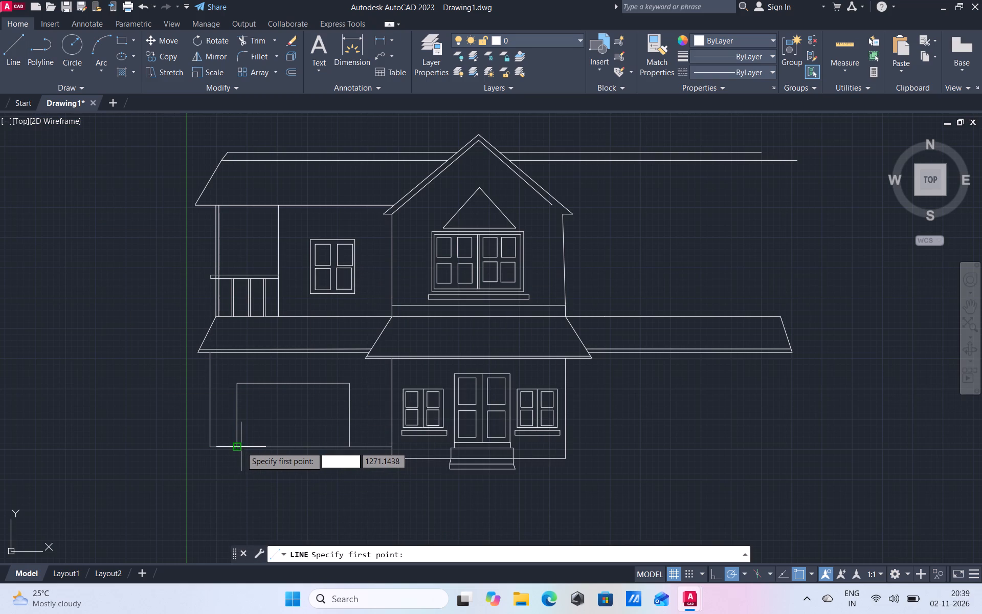
pyautogui.scroll(3, 242, 447)
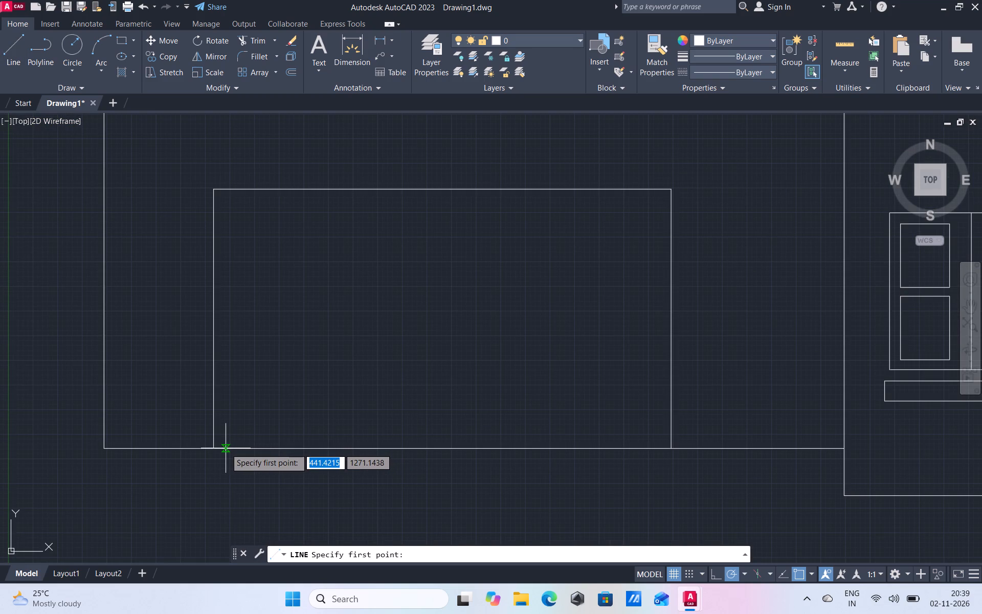
pyautogui.click(225, 448)
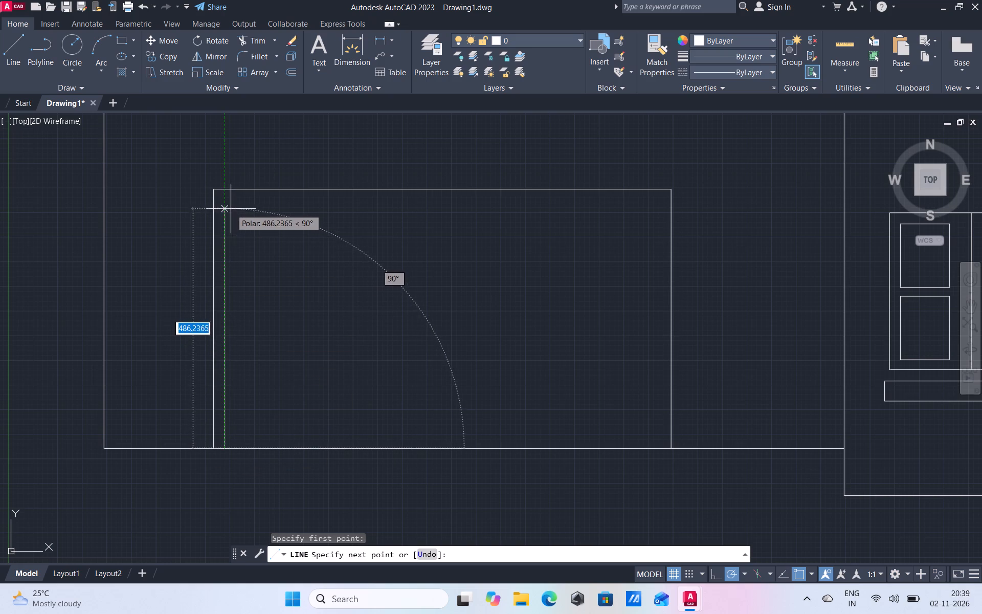
pyautogui.moveTo(224, 200); pyautogui.dragTo(229, 202)
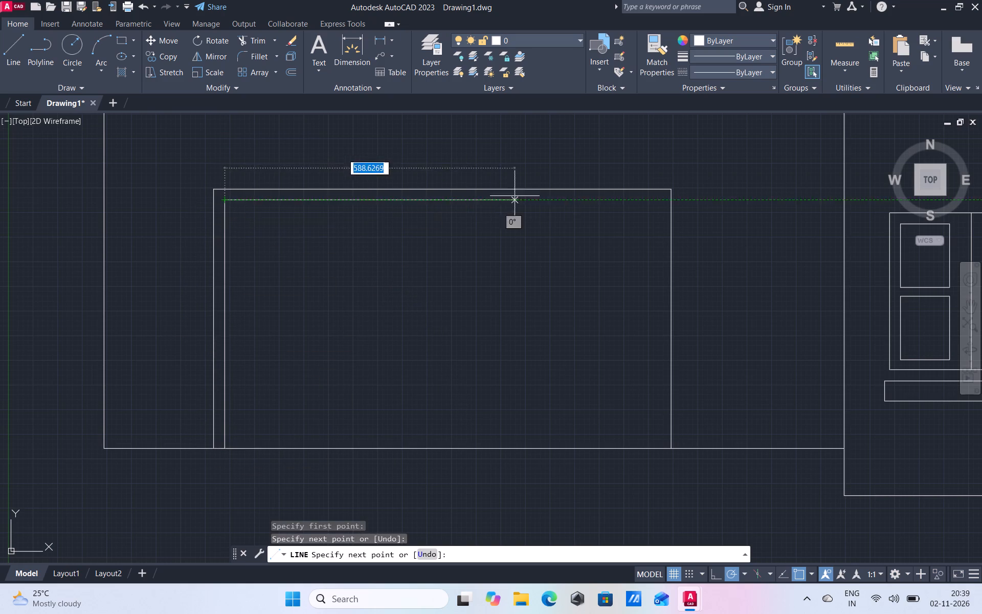
pyautogui.moveTo(663, 204); pyautogui.dragTo(664, 215)
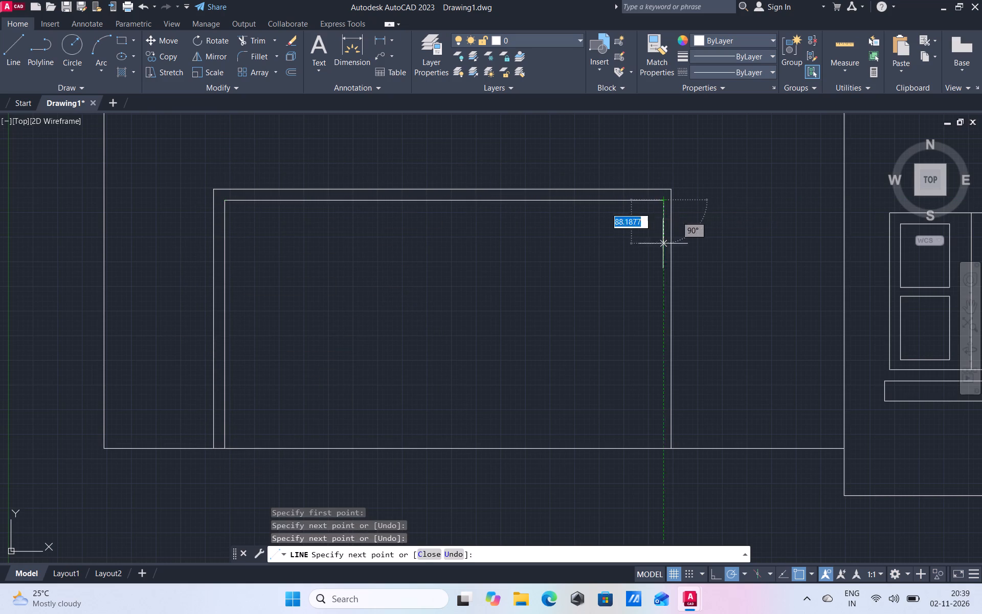
pyautogui.click(661, 446)
pyautogui.rightClick(523, 370)
pyautogui.click(552, 392)
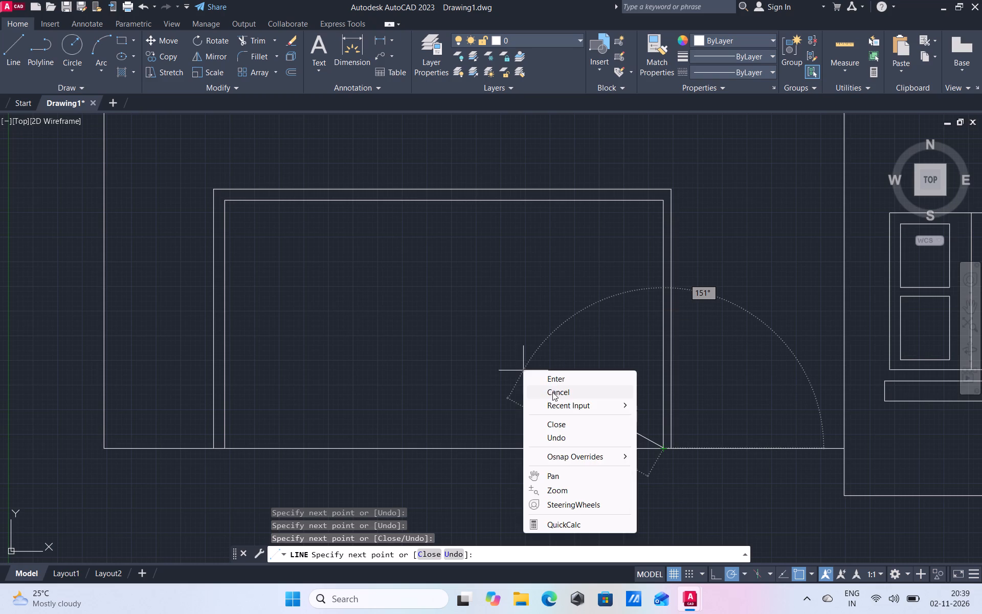
# Draw a long thin rectangle about 73 units tall inside the upper part of the garage door, nearly spanning its width.
pyautogui.click(128, 41)
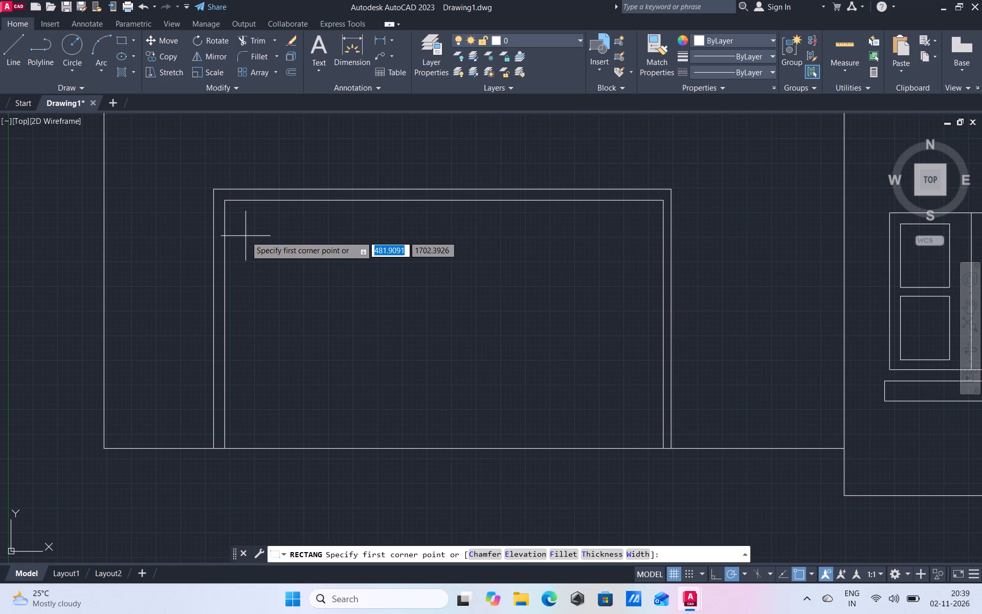
pyautogui.click(246, 239)
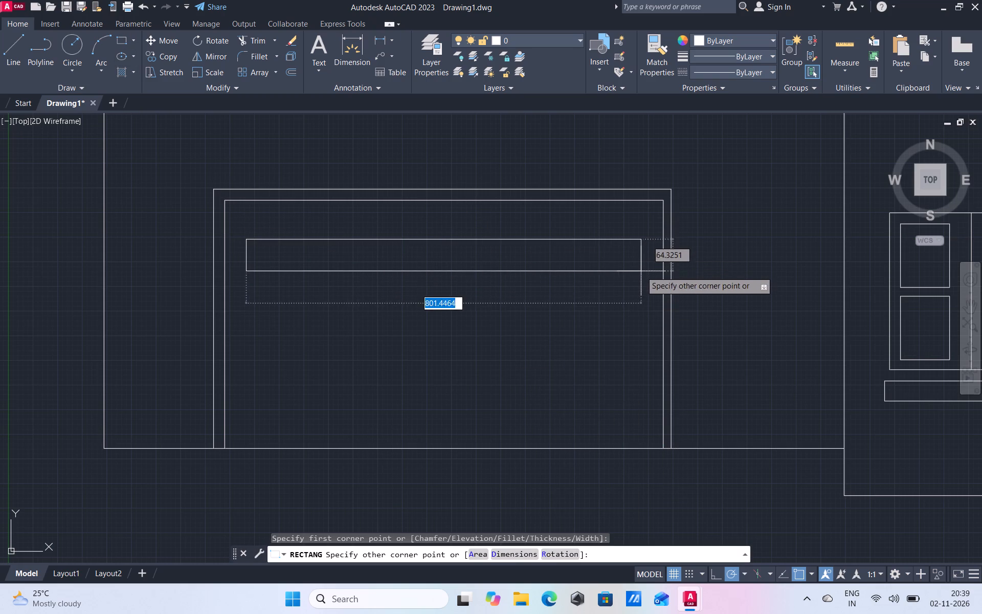
pyautogui.click(646, 276)
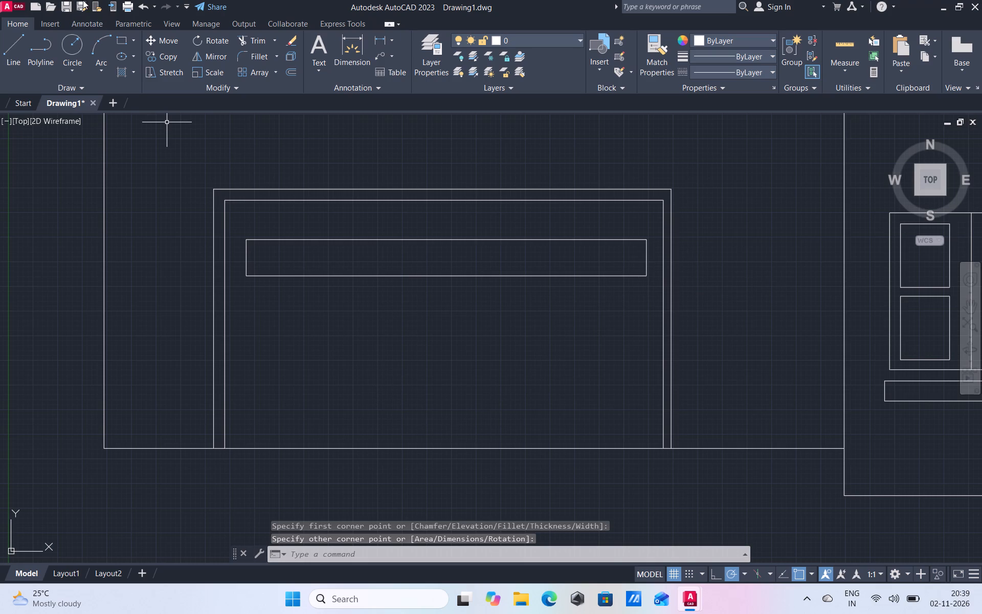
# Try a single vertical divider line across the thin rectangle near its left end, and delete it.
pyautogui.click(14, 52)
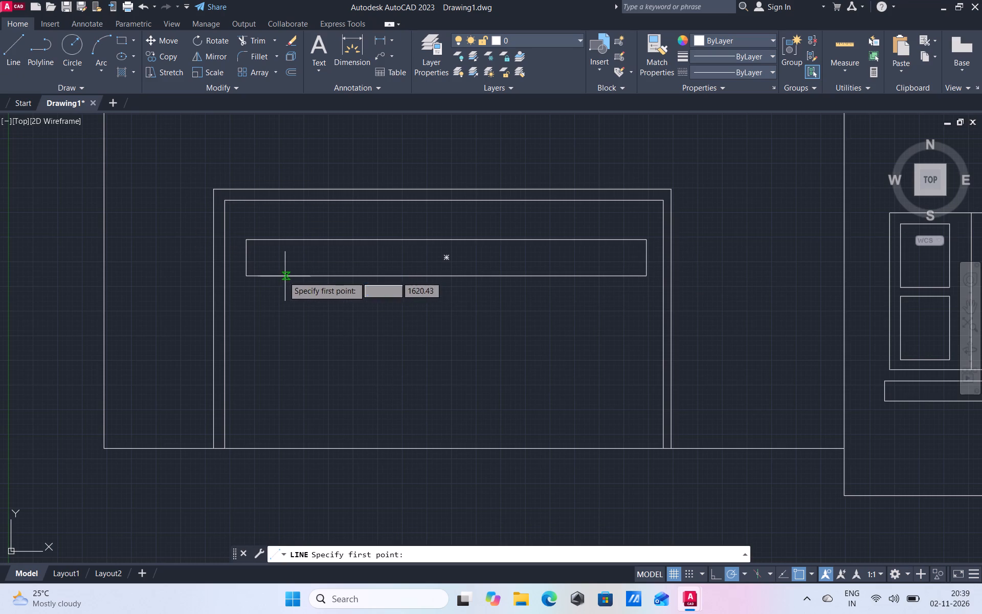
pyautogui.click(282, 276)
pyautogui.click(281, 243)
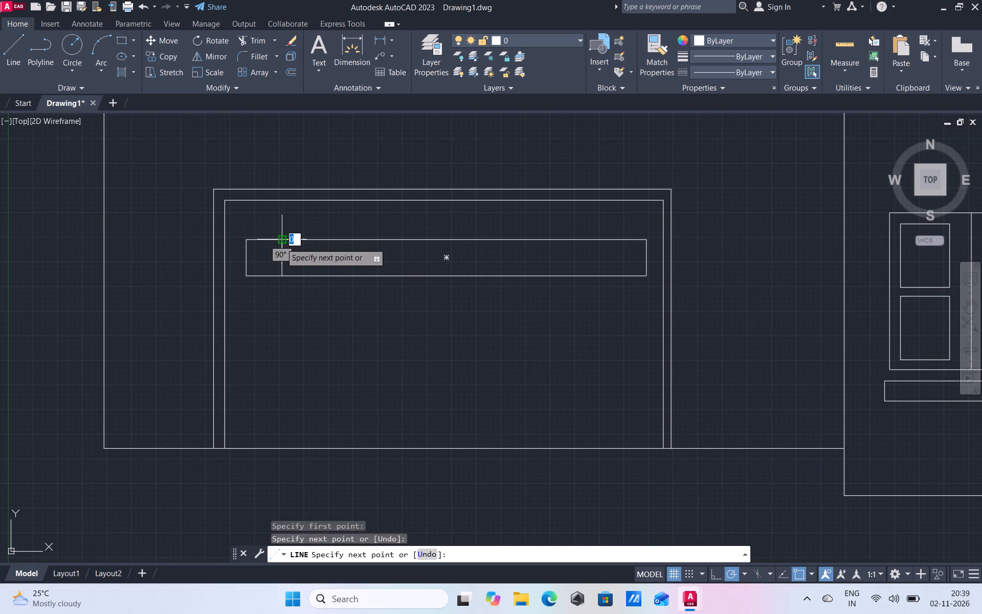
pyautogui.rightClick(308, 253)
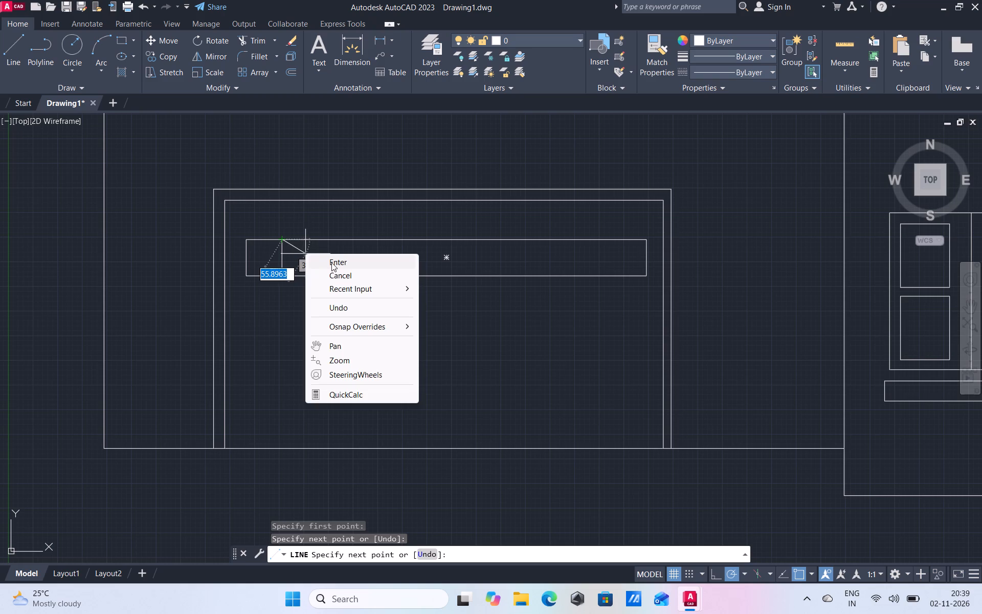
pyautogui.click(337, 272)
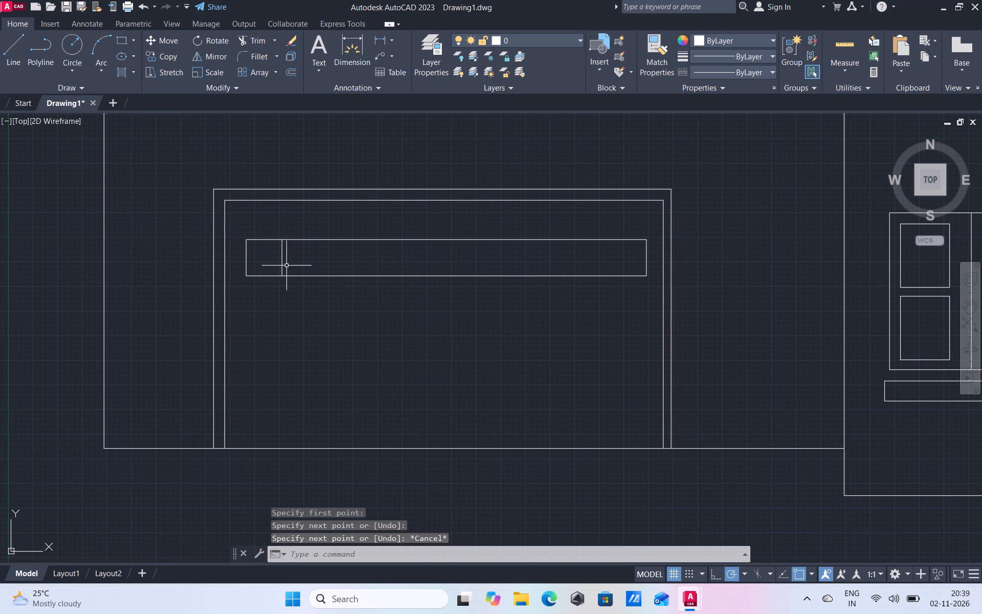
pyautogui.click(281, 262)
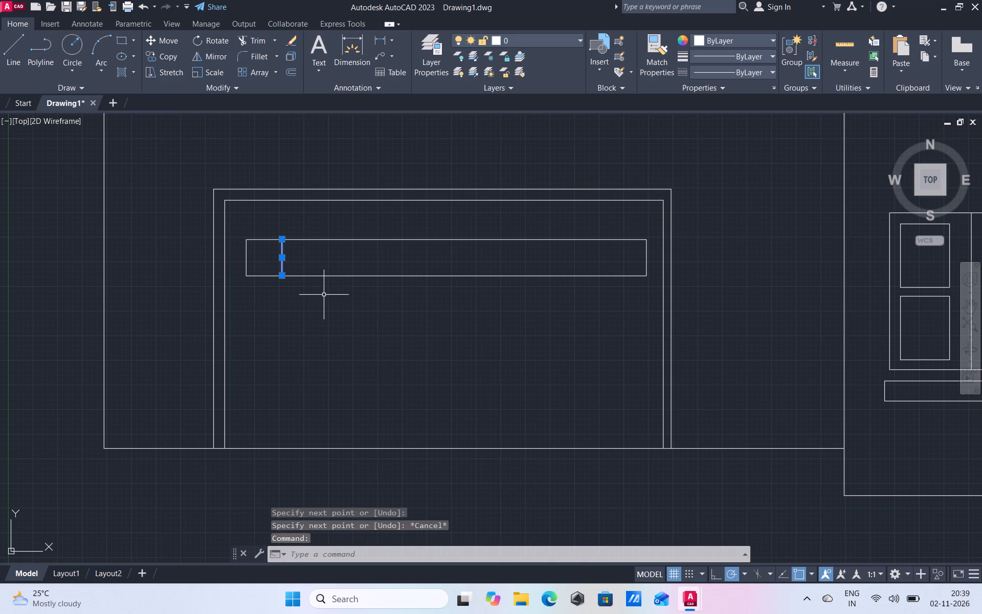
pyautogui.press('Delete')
# Draw a very narrow vertical rectangle about 73 units tall across the long thin rectangle near its left end, as a divider.
pyautogui.click(122, 36)
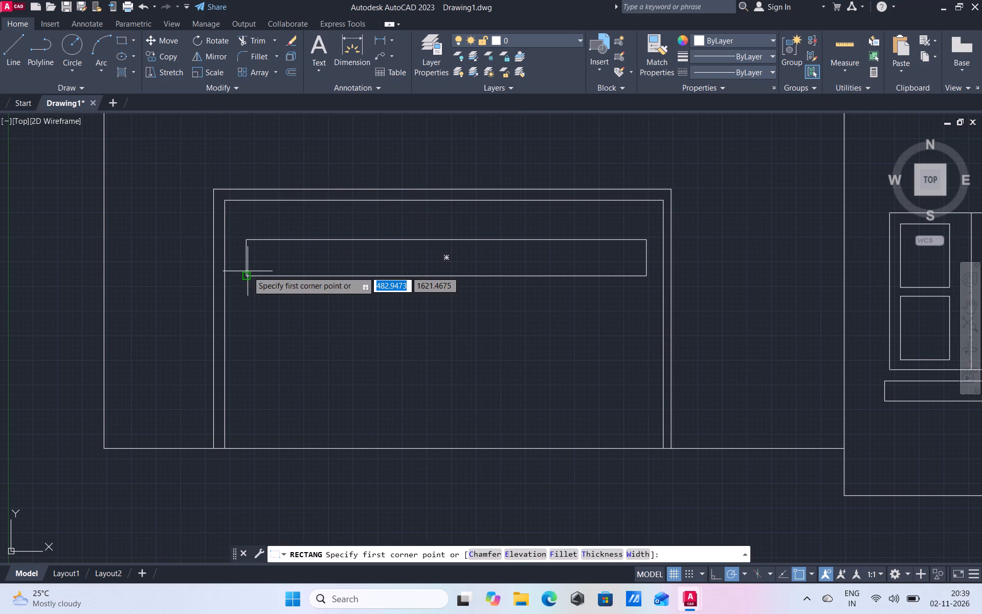
pyautogui.scroll(2, 248, 270)
pyautogui.click(291, 192)
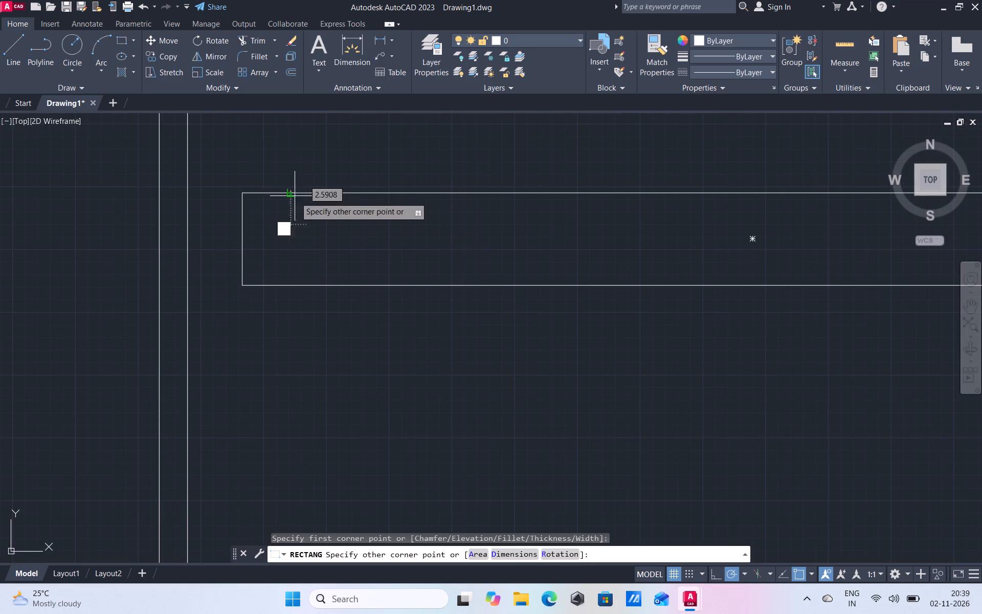
pyautogui.click(296, 286)
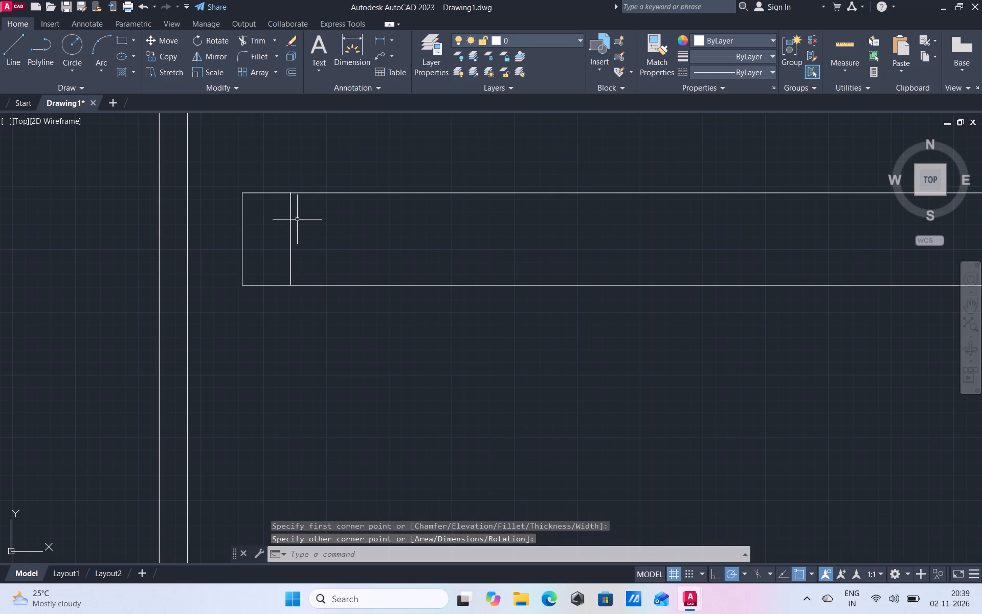
# Copy the narrow divider five times horizontally along the garage door's thin rectangle, starting at about 51 and 115 units with wider gaps beyond.
pyautogui.scroll(-3, 229, 204)
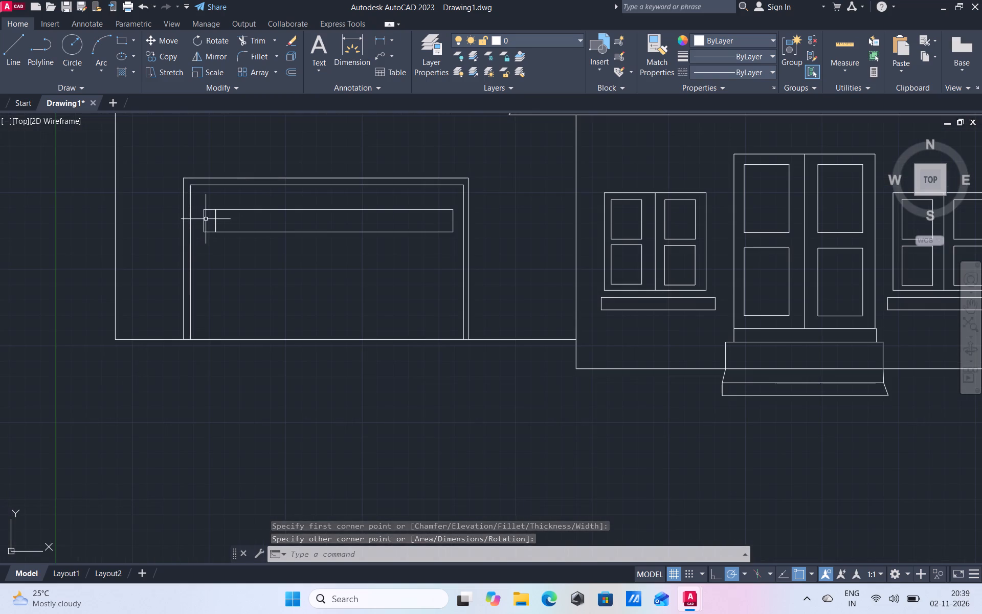
pyautogui.click(214, 221)
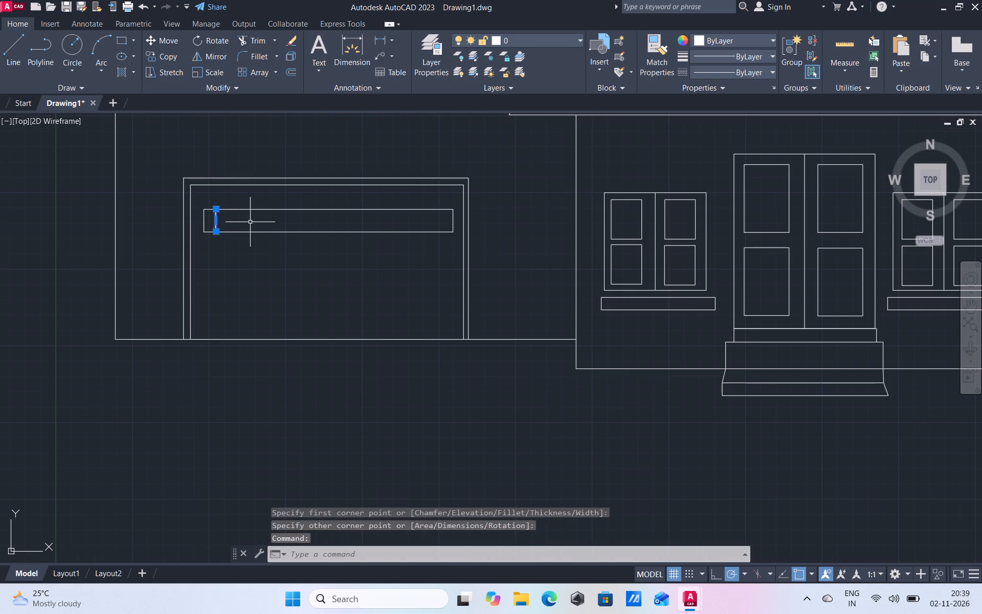
pyautogui.press('c')
pyautogui.press('o')
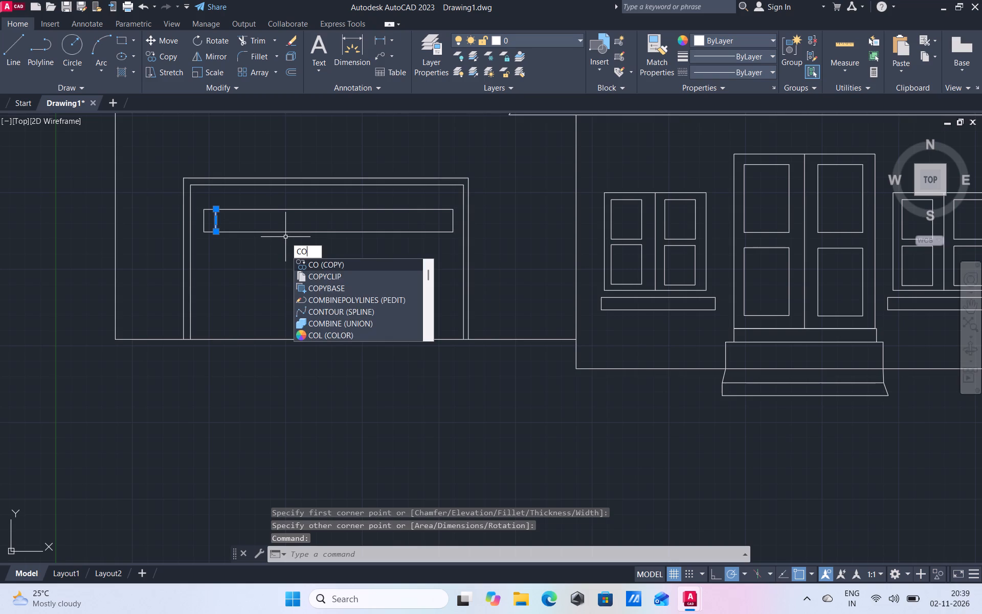
pyautogui.press('Return')
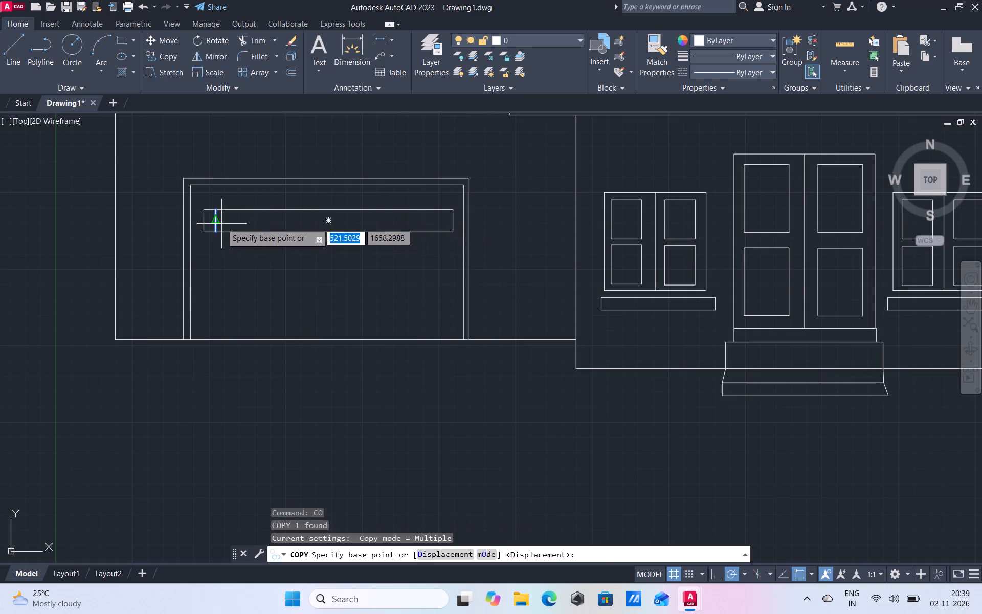
pyautogui.click(217, 223)
pyautogui.click(231, 222)
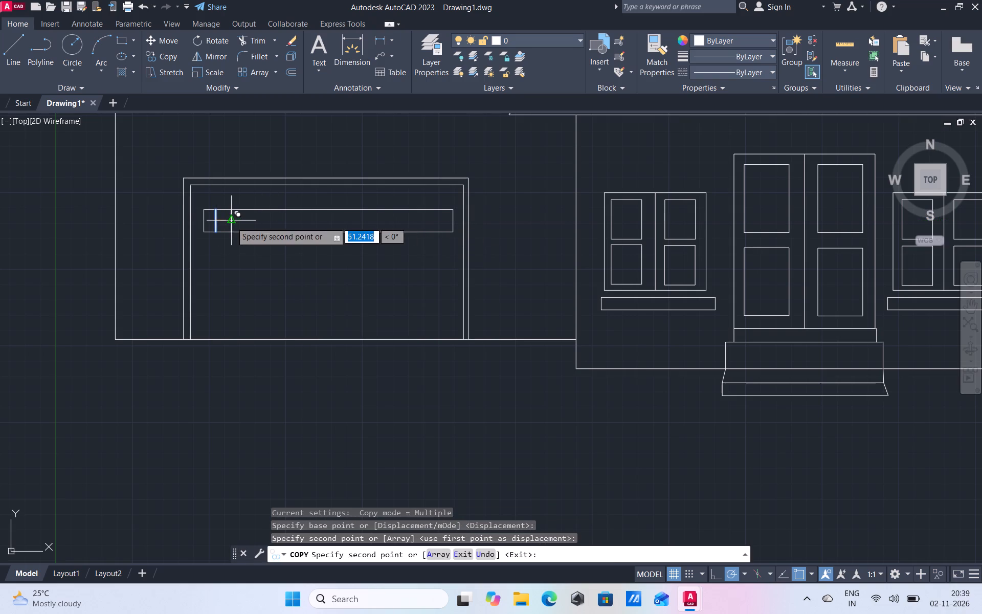
pyautogui.click(251, 223)
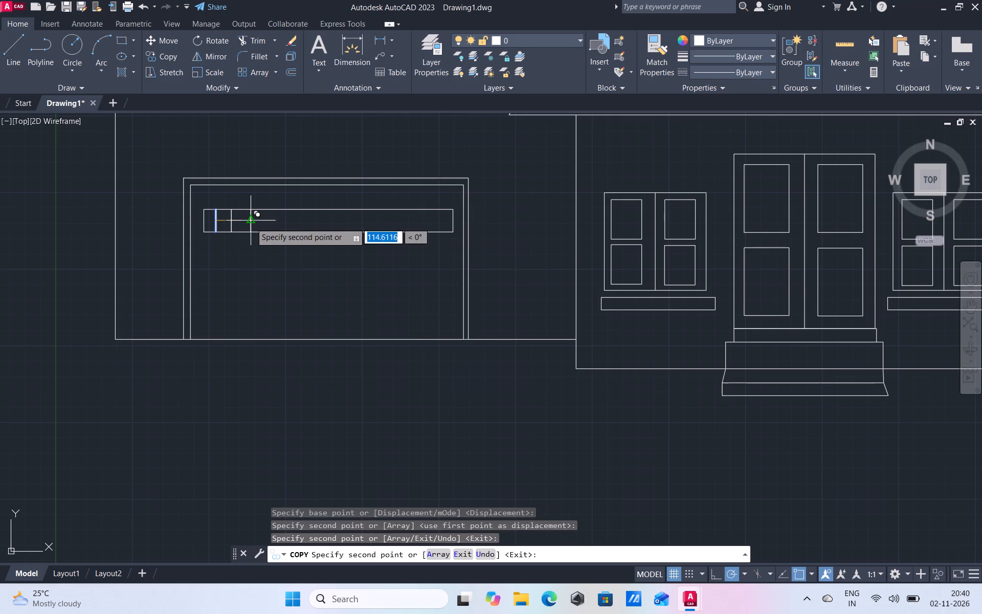
pyautogui.click(285, 223)
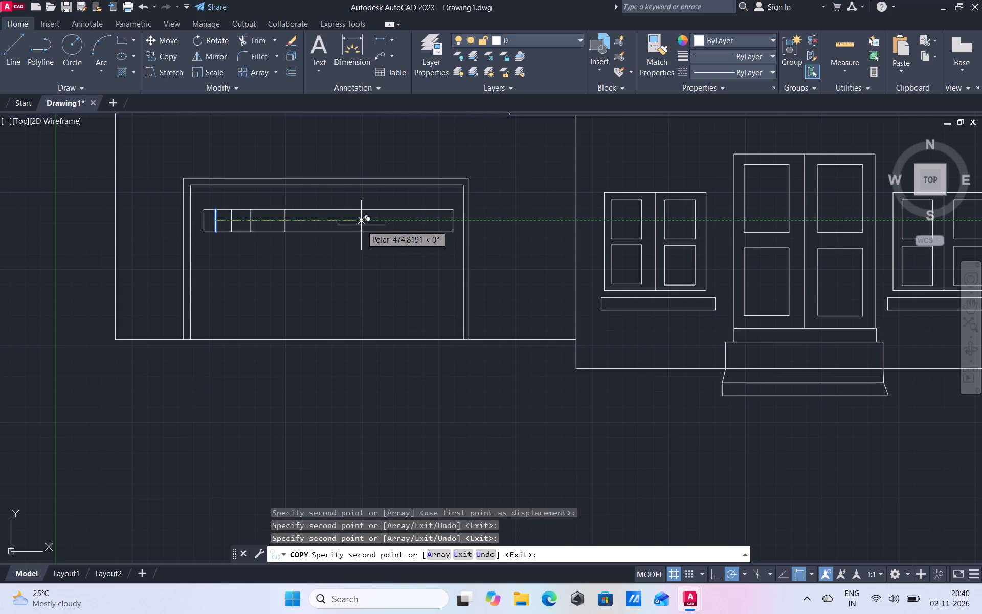
pyautogui.click(345, 223)
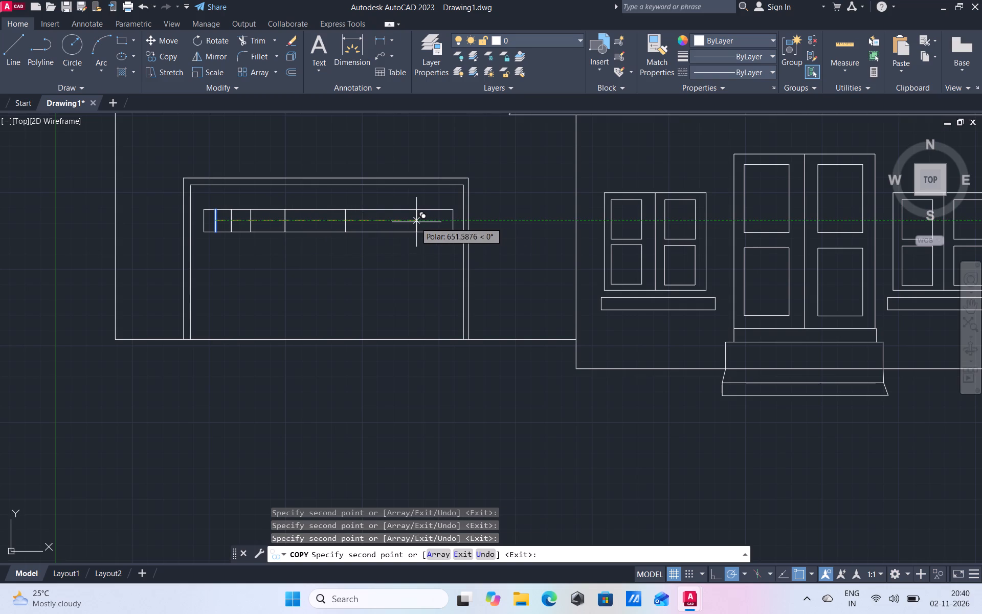
pyautogui.click(411, 223)
pyautogui.rightClick(368, 278)
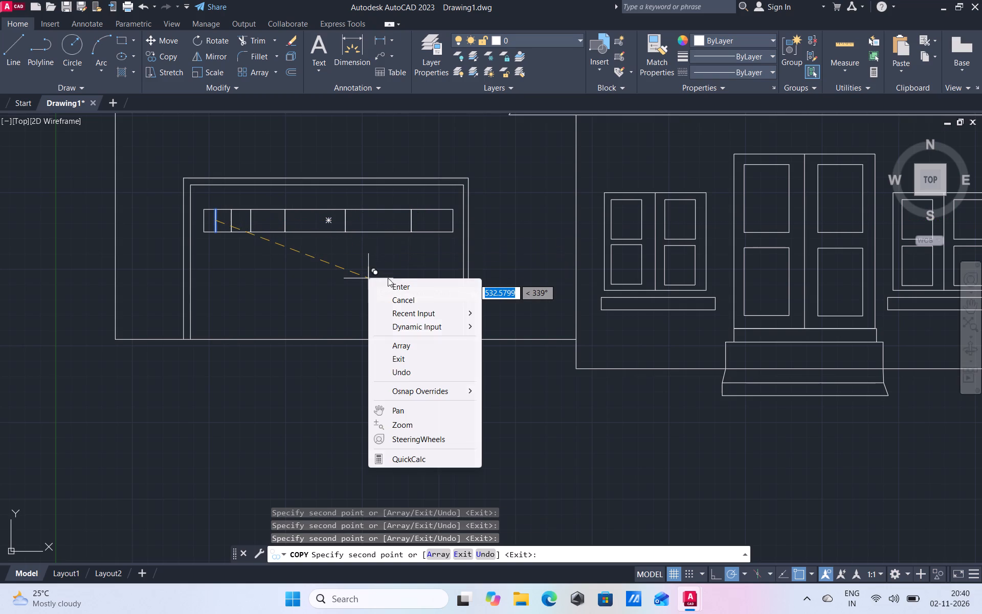
pyautogui.click(403, 293)
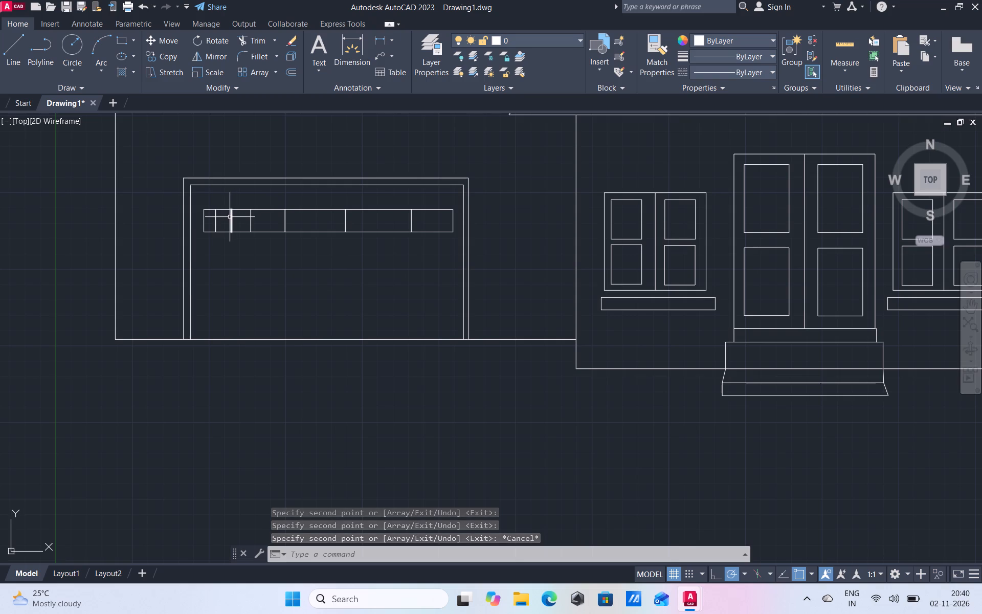
# Delete the divider copy closest to the original one in the garage door's thin rectangle.
pyautogui.click(230, 217)
pyautogui.press('Delete')
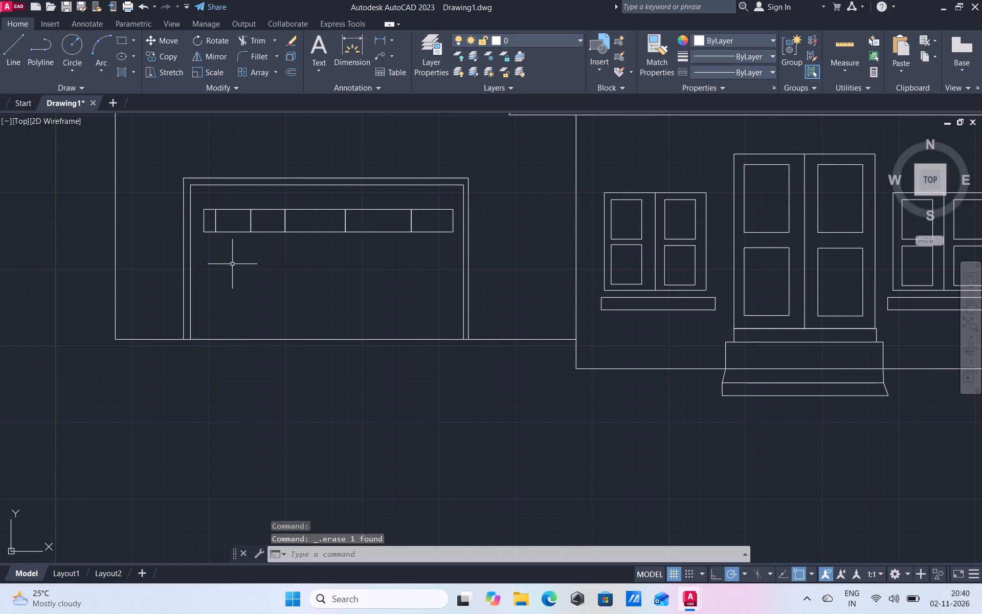
# Draw a short line extending the central gable's inner right roof line down to the top of the right wall.
pyautogui.scroll(-3, 175, 254)
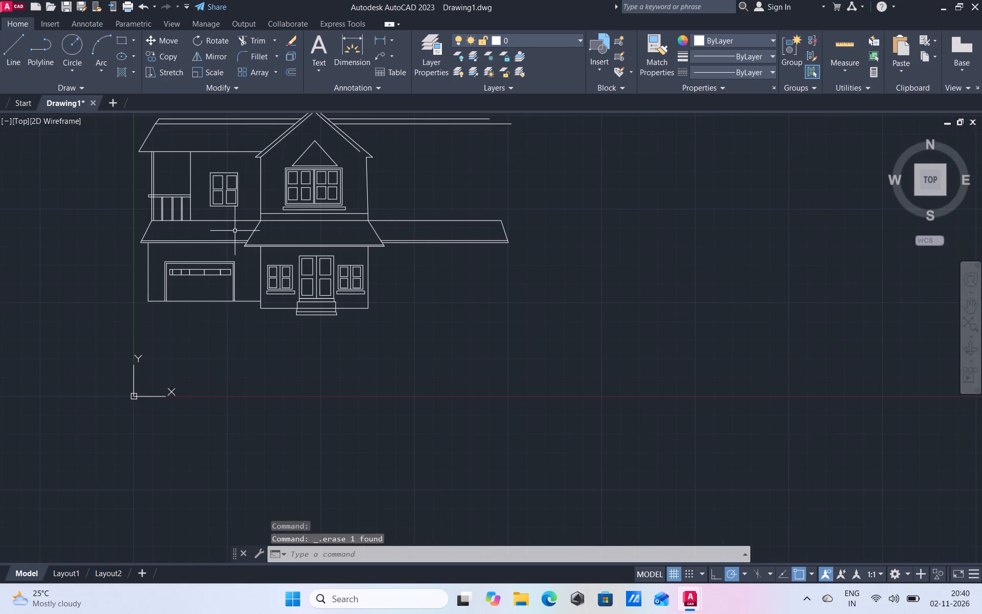
pyautogui.scroll(-1, 177, 244)
pyautogui.scroll(2, 195, 222)
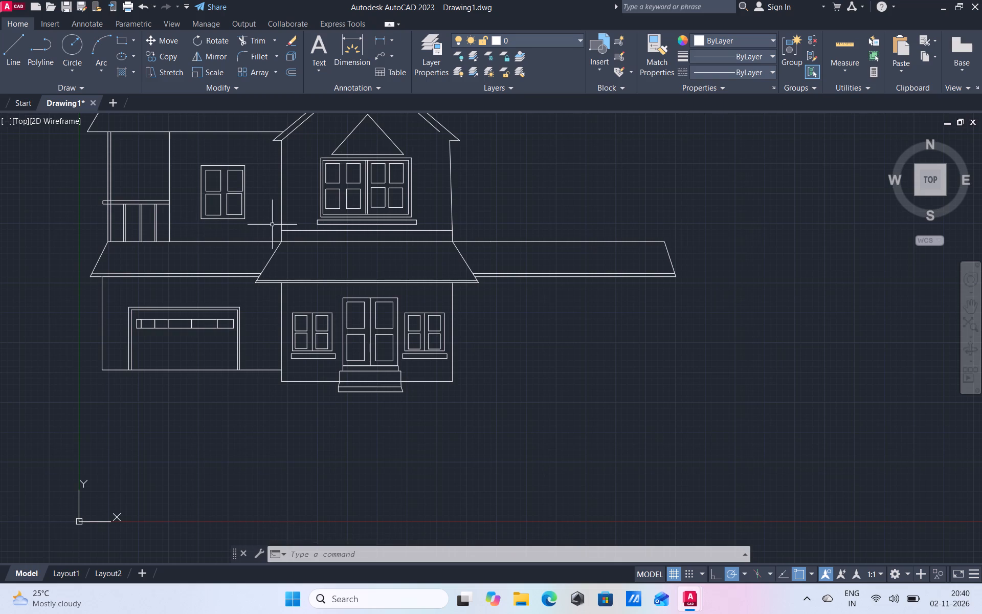
pyautogui.scroll(-2, 362, 185)
pyautogui.scroll(3, 379, 170)
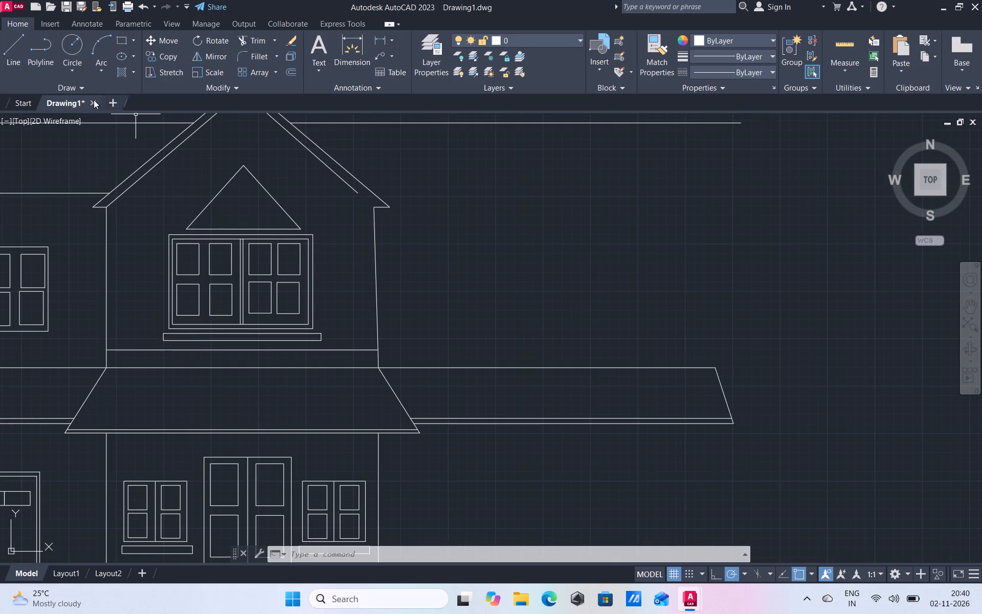
pyautogui.click(18, 41)
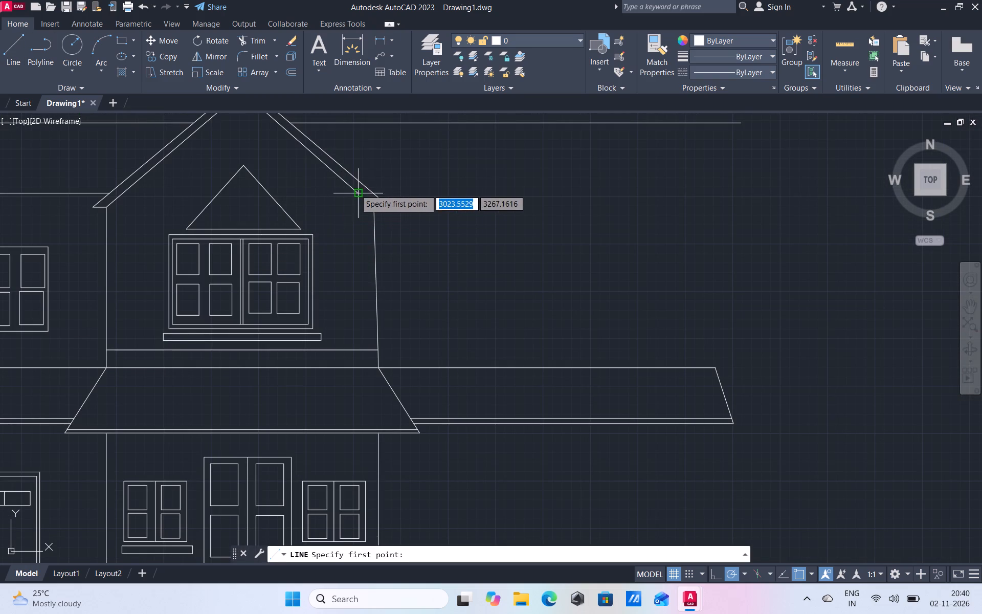
pyautogui.click(355, 189)
pyautogui.click(377, 207)
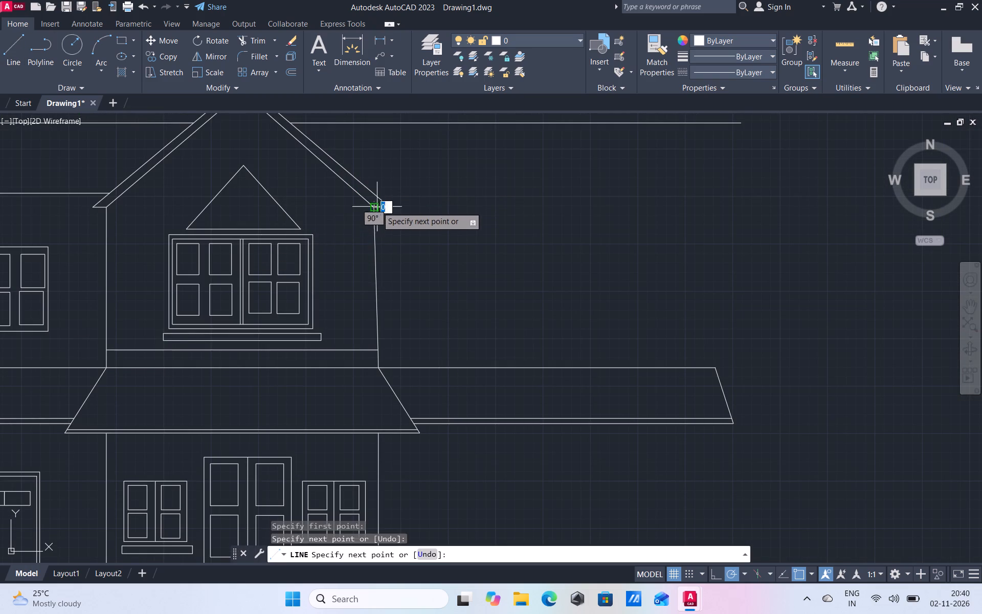
pyautogui.moveTo(428, 223); pyautogui.dragTo(427, 228, button='right')
pyautogui.click(481, 250)
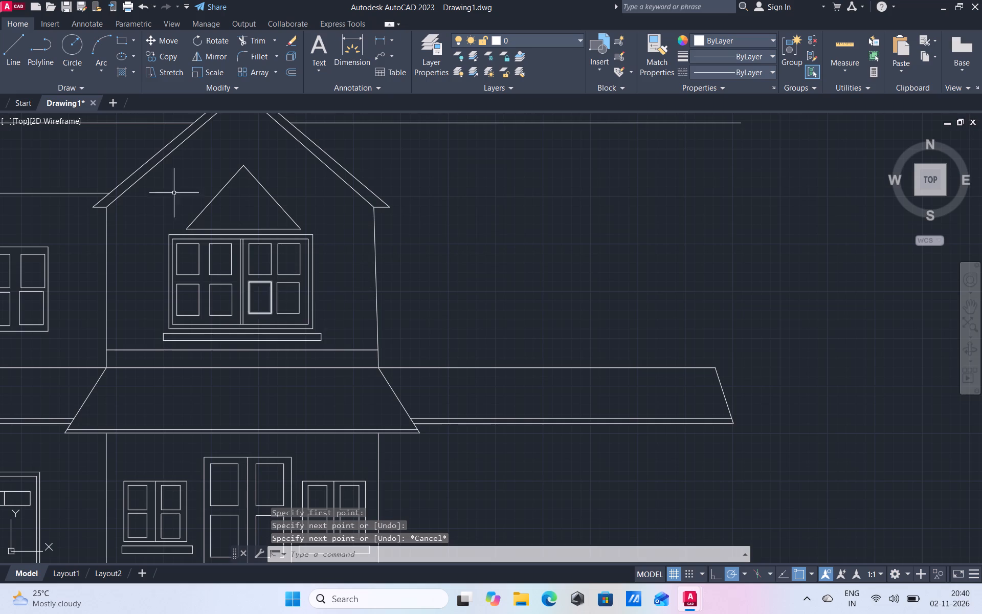
# Draw a horizontal eave line about 2050 units long rightward from the gabled centre's right wall, slightly below its top.
pyautogui.click(12, 50)
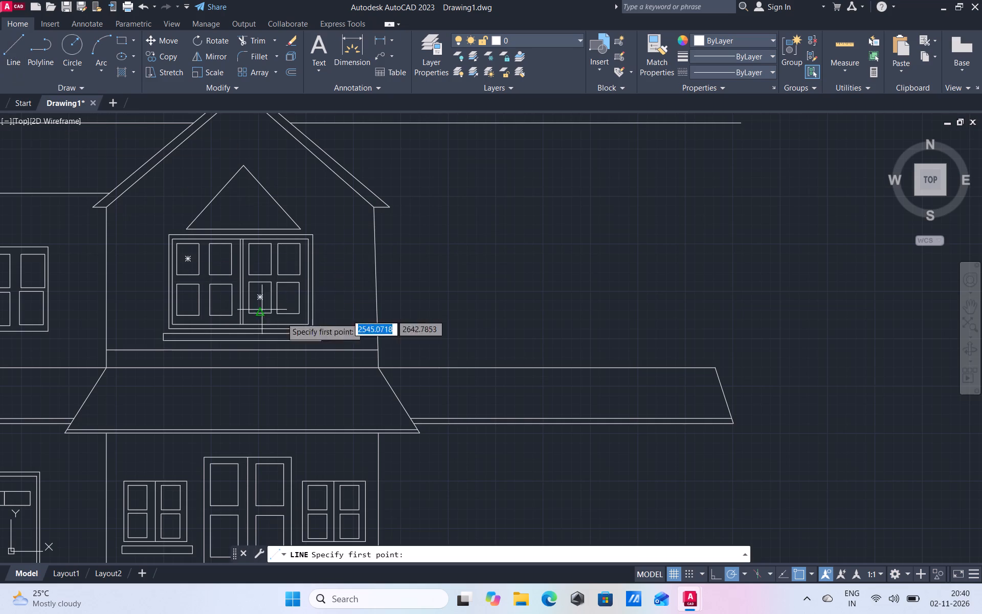
pyautogui.click(374, 221)
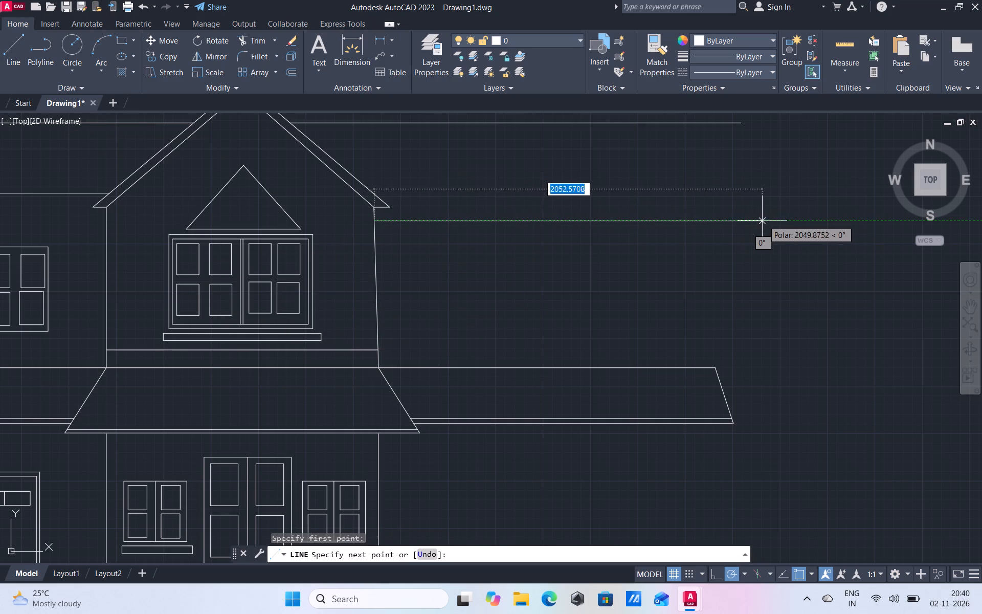
pyautogui.click(764, 221)
pyautogui.rightClick(766, 262)
pyautogui.moveTo(811, 286); pyautogui.dragTo(805, 280)
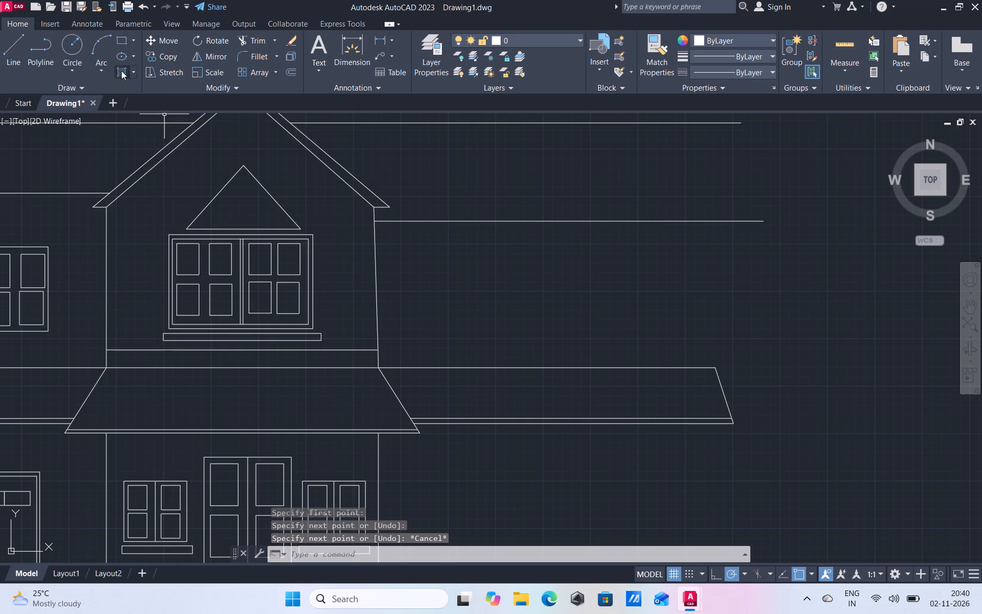
# Draw a second horizontal eave line about 2100 units long rightward from the top corner of the gabled centre's right wall.
pyautogui.click(8, 63)
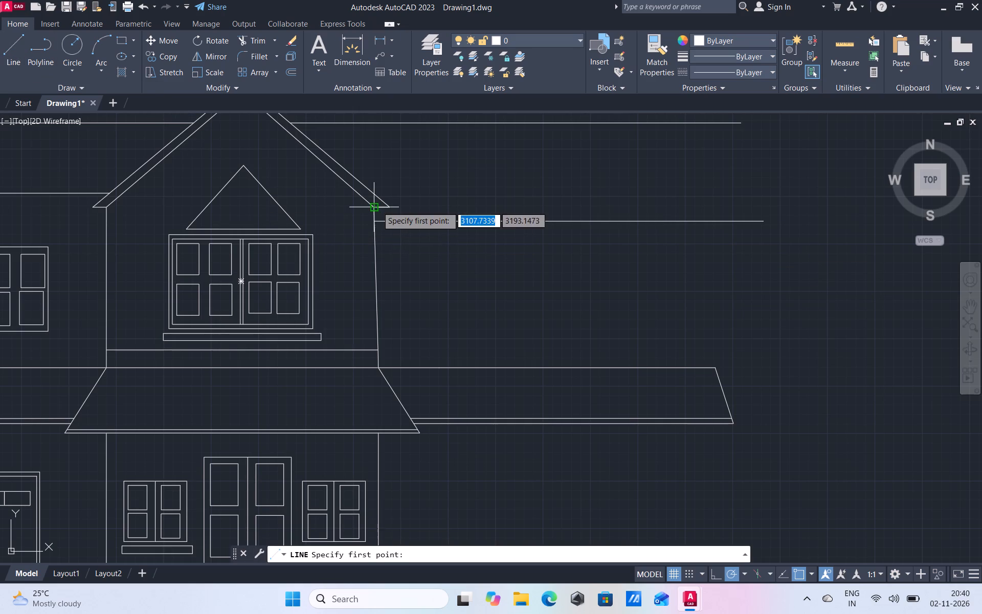
pyautogui.click(376, 206)
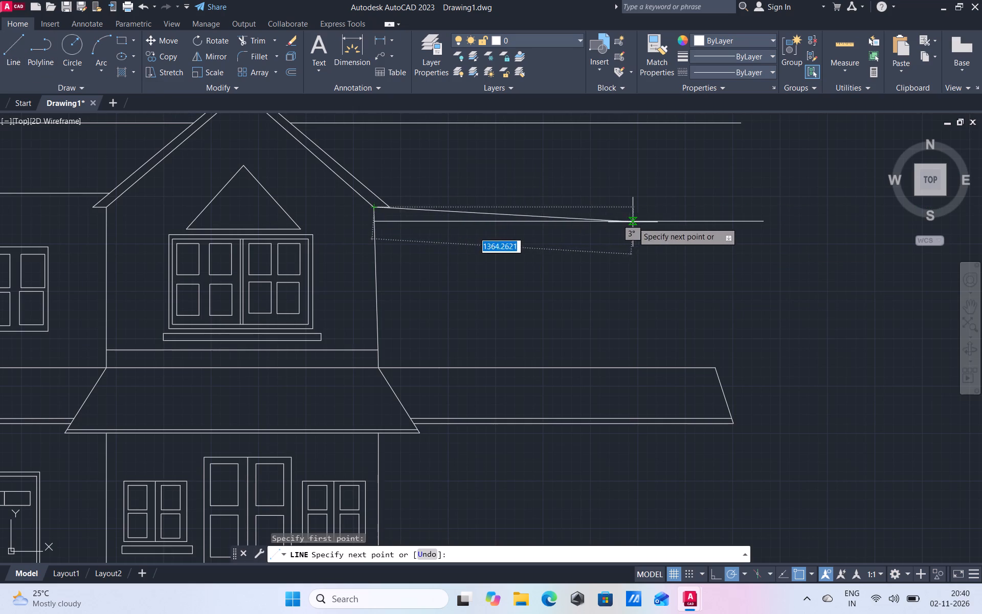
pyautogui.click(774, 205)
pyautogui.rightClick(787, 269)
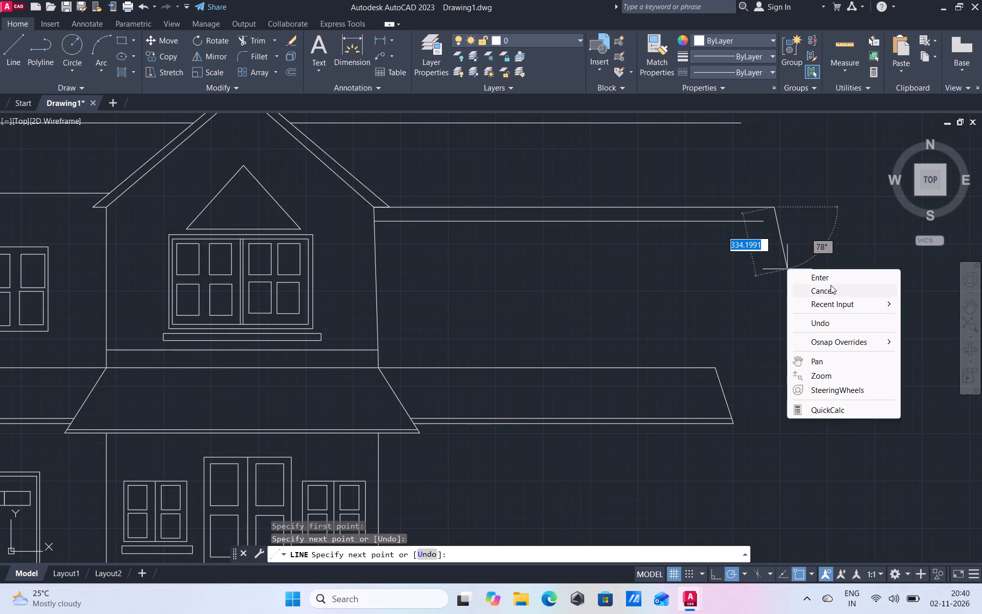
pyautogui.click(831, 290)
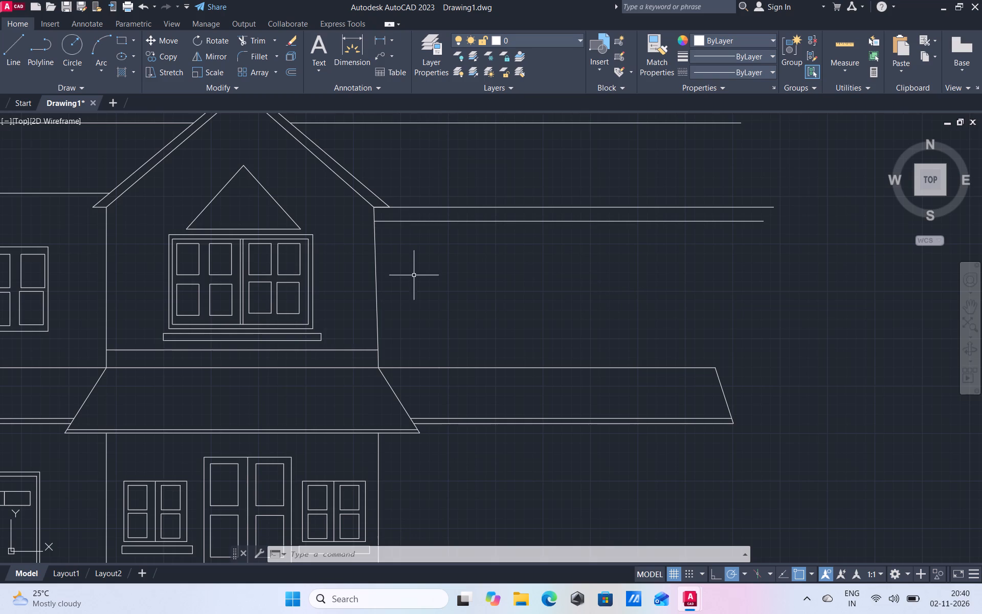
# Draw a vertical wall line from the upper right corner of the right wing's lower roof up to the lower eave line.
pyautogui.click(9, 64)
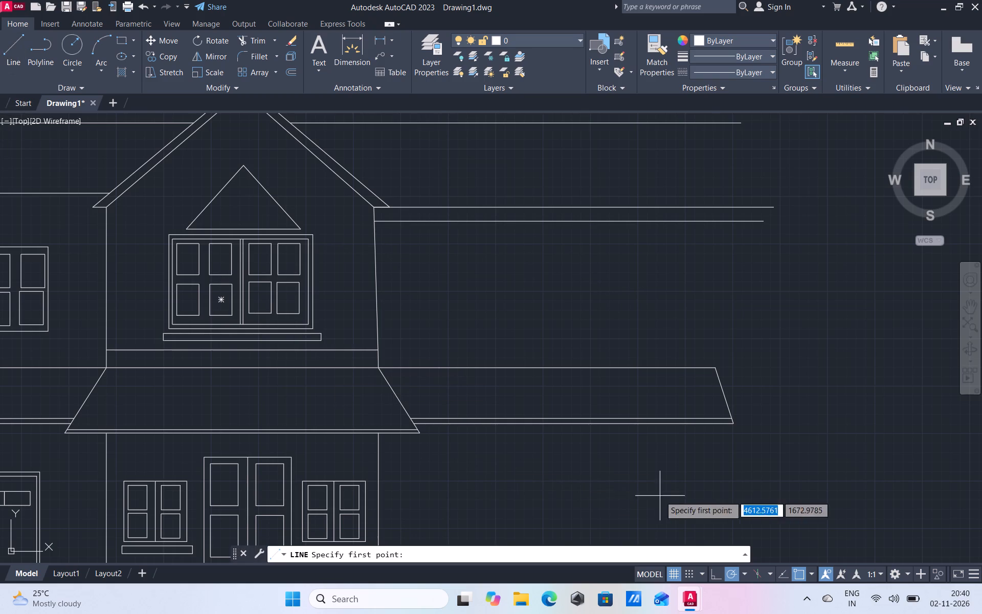
pyautogui.click(713, 370)
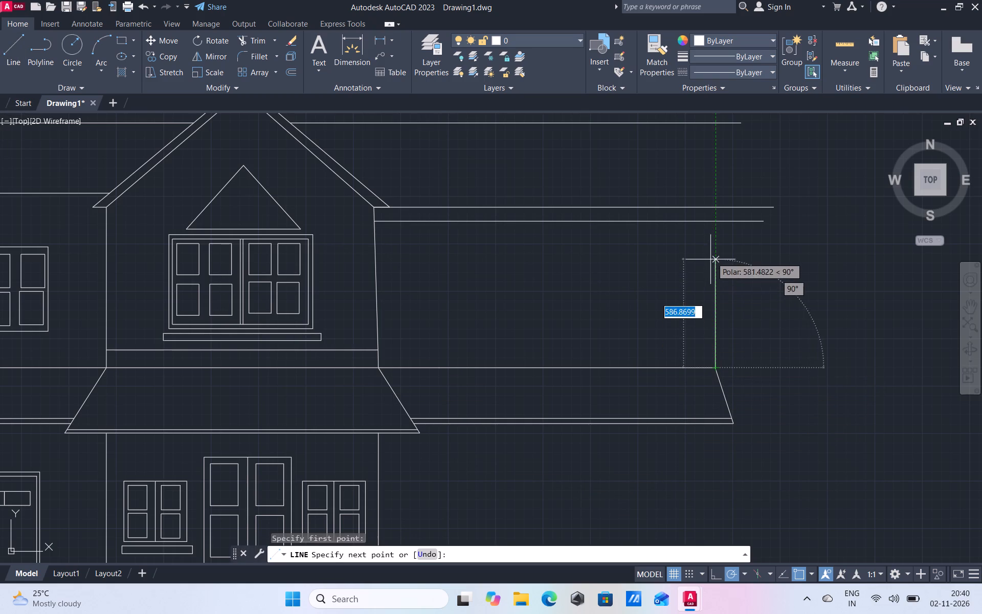
pyautogui.click(715, 224)
pyautogui.rightClick(631, 306)
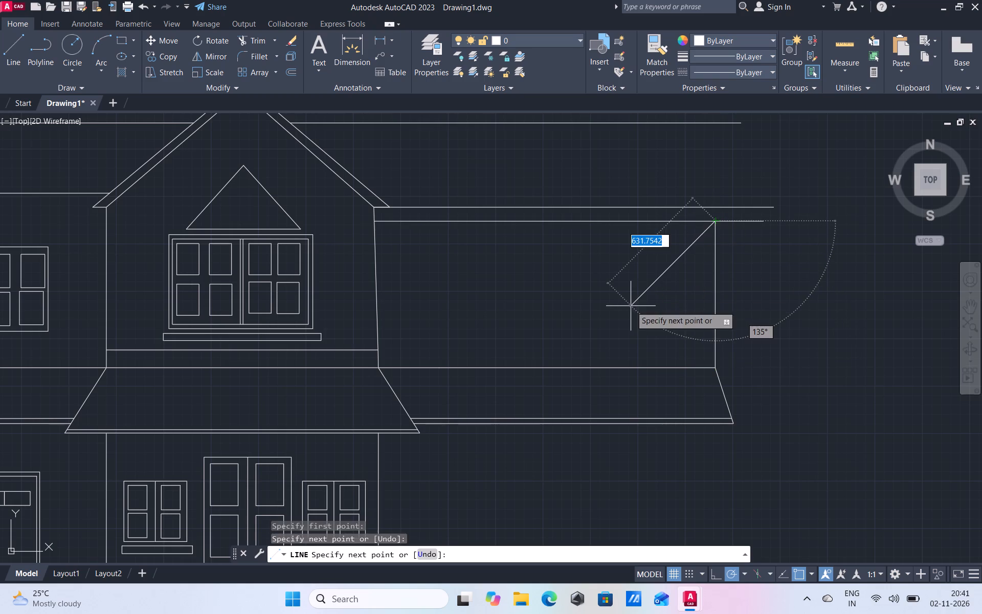
pyautogui.click(680, 321)
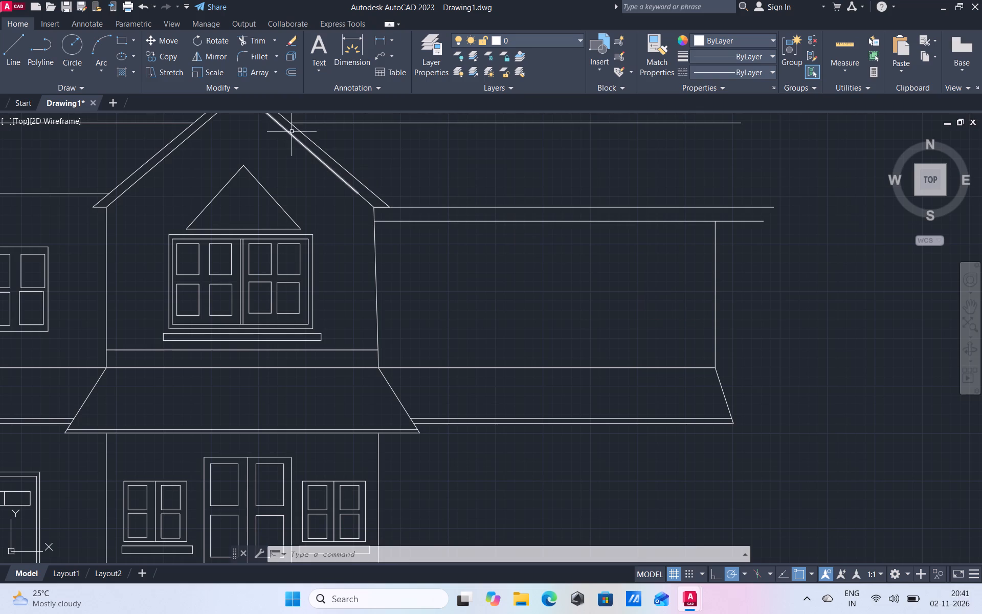
# Draw the right wing's sloping roof edge from the lower eave line's outer end up to the lower ridge line.
pyautogui.click(19, 60)
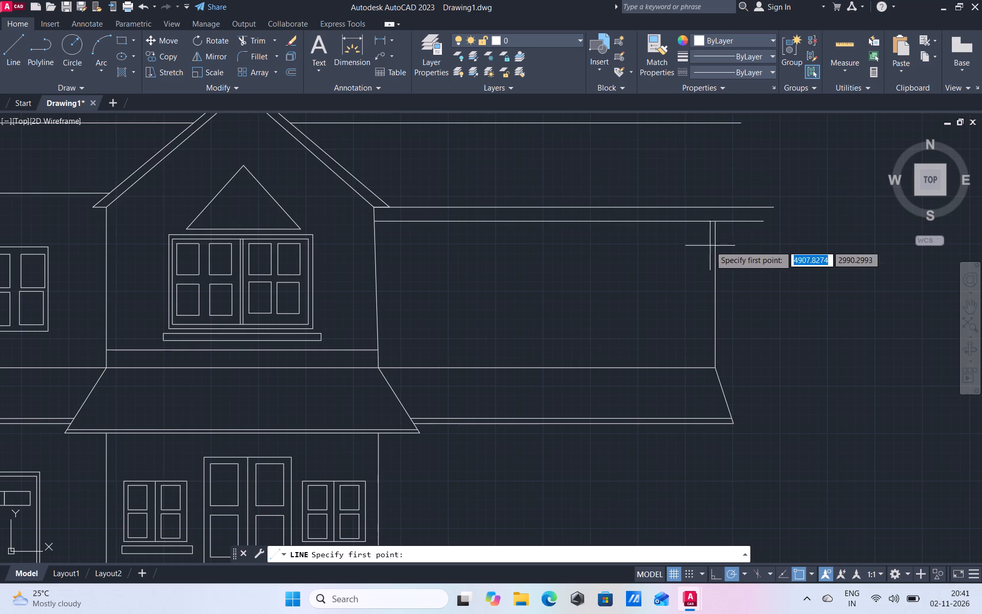
pyautogui.click(761, 222)
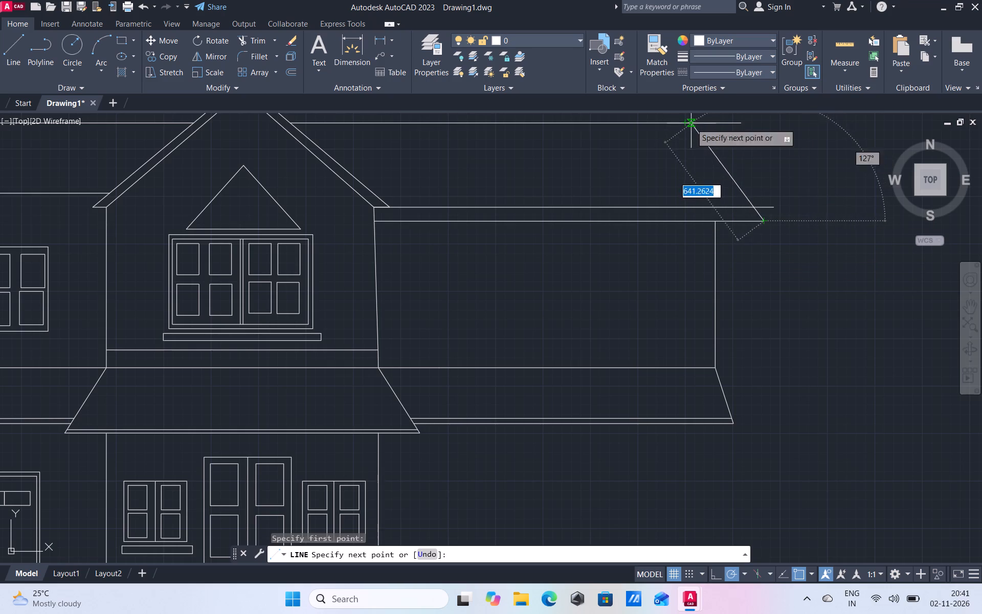
pyautogui.click(654, 123)
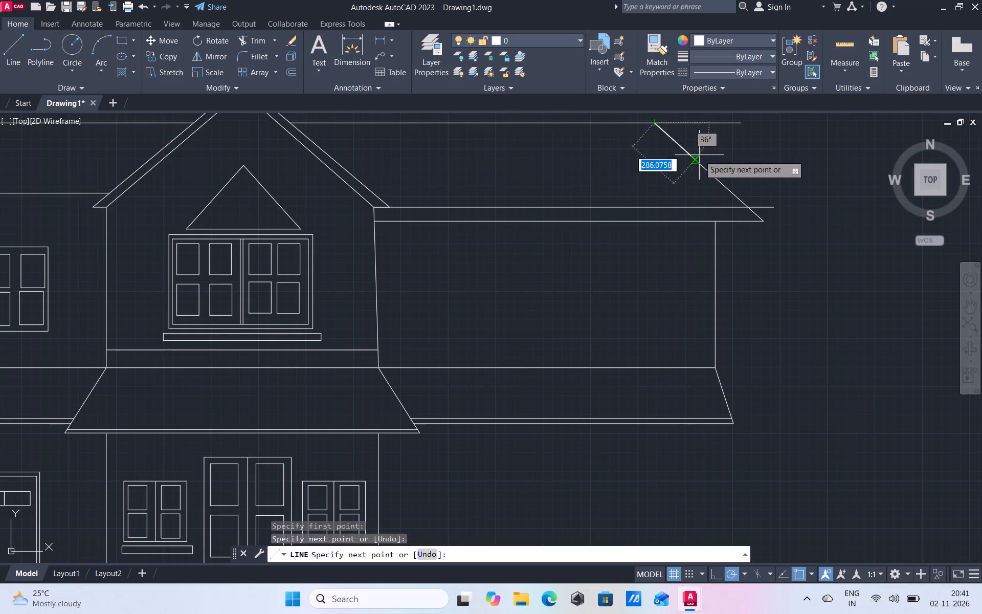
pyautogui.rightClick(709, 156)
pyautogui.moveTo(745, 179); pyautogui.dragTo(739, 174)
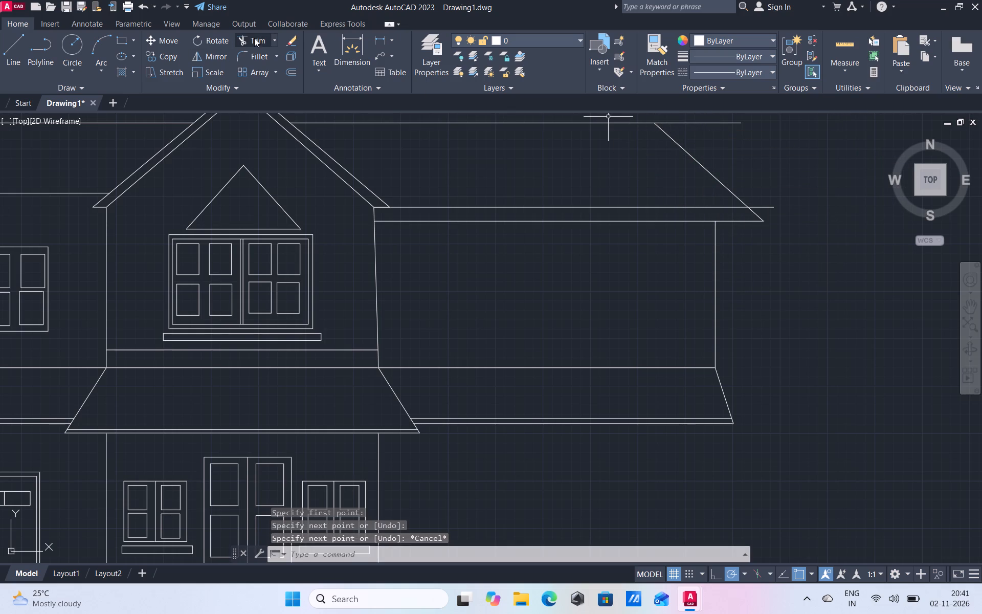
# Trim the lower ridge line and the upper eave line where they overhang the right wing's sloping roof edge.
pyautogui.click(255, 38)
pyautogui.moveTo(673, 115); pyautogui.dragTo(766, 199)
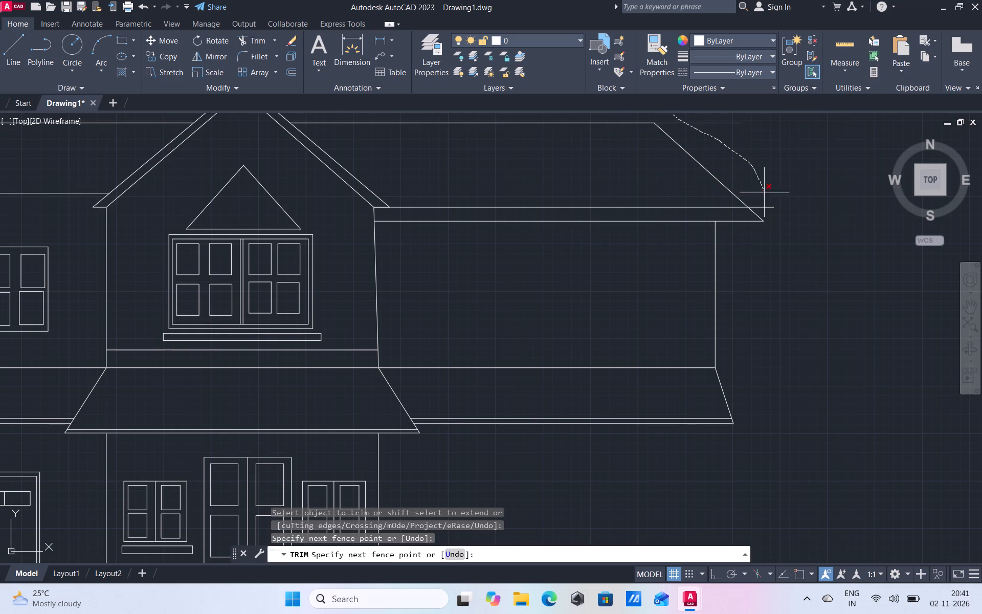
pyautogui.moveTo(766, 199); pyautogui.dragTo(770, 226)
pyautogui.scroll(-2, 779, 339)
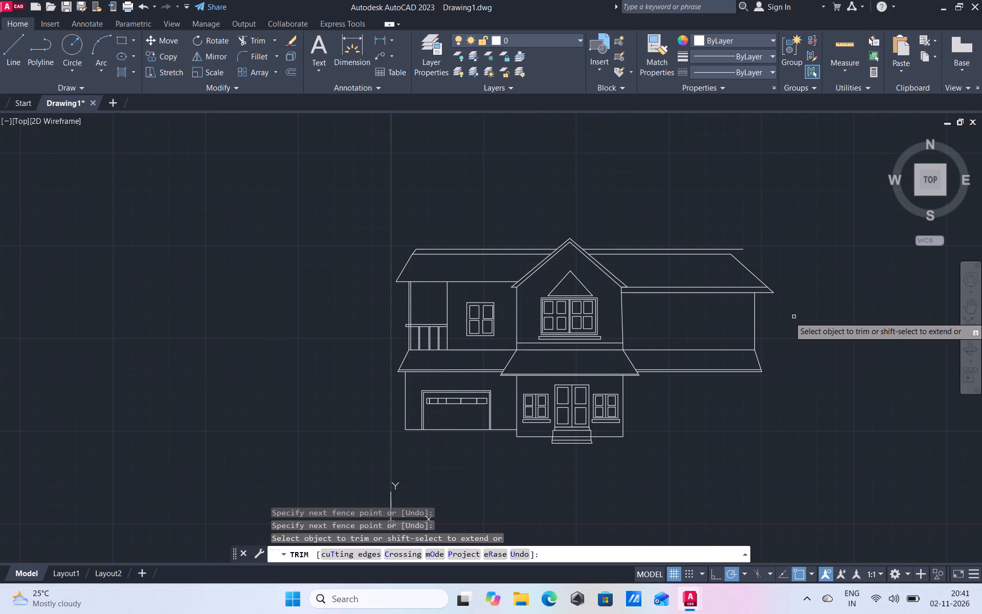
pyautogui.scroll(1, 794, 317)
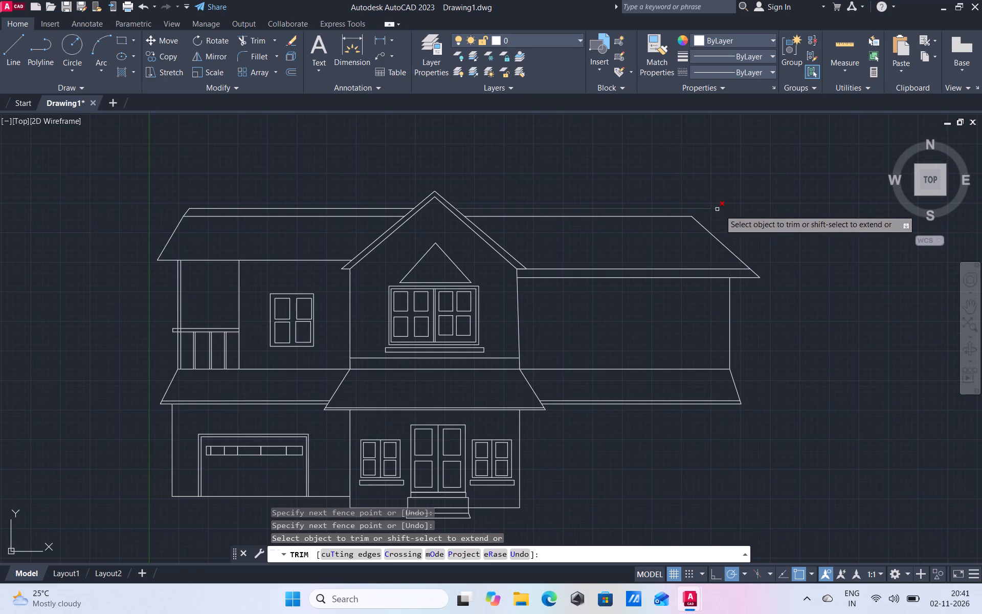
# Draw a line about 100 units long continuing the right wing's sloping roof edge up to the upper ridge line.
pyautogui.rightClick(743, 212)
pyautogui.click(776, 231)
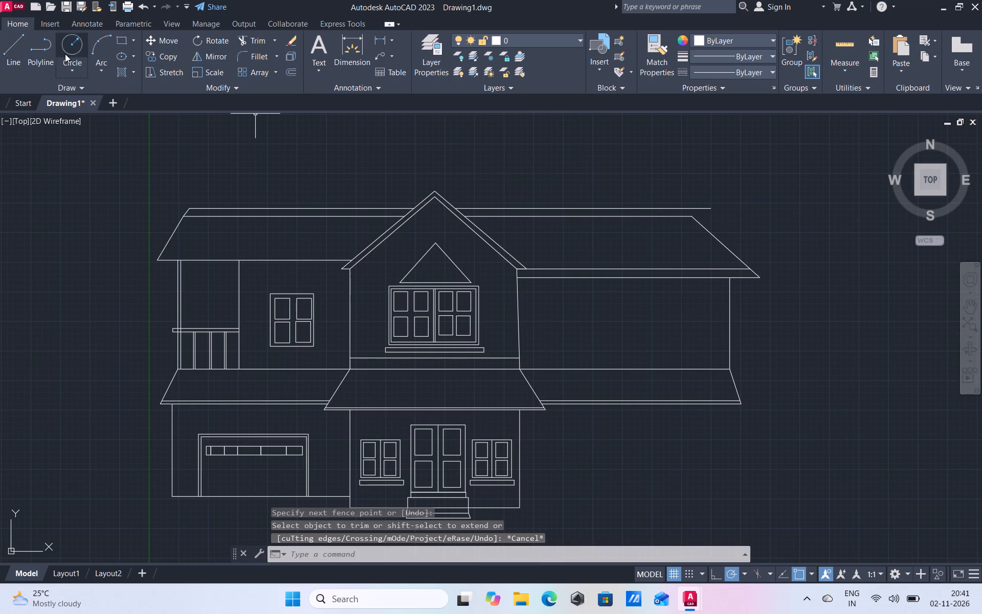
pyautogui.click(13, 54)
pyautogui.scroll(2, 731, 199)
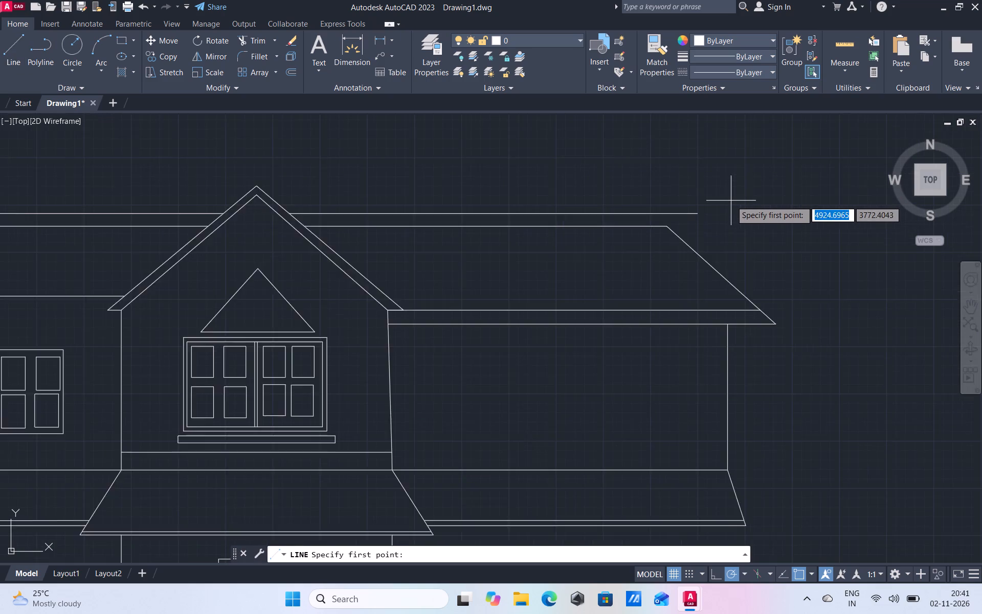
pyautogui.click(628, 240)
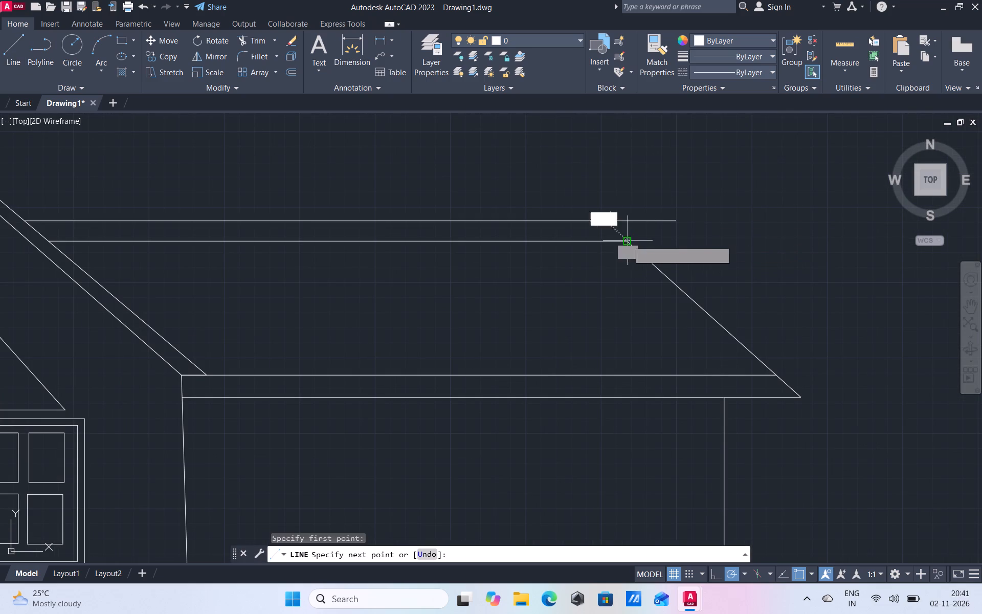
pyautogui.click(604, 223)
pyautogui.rightClick(614, 336)
pyautogui.click(656, 353)
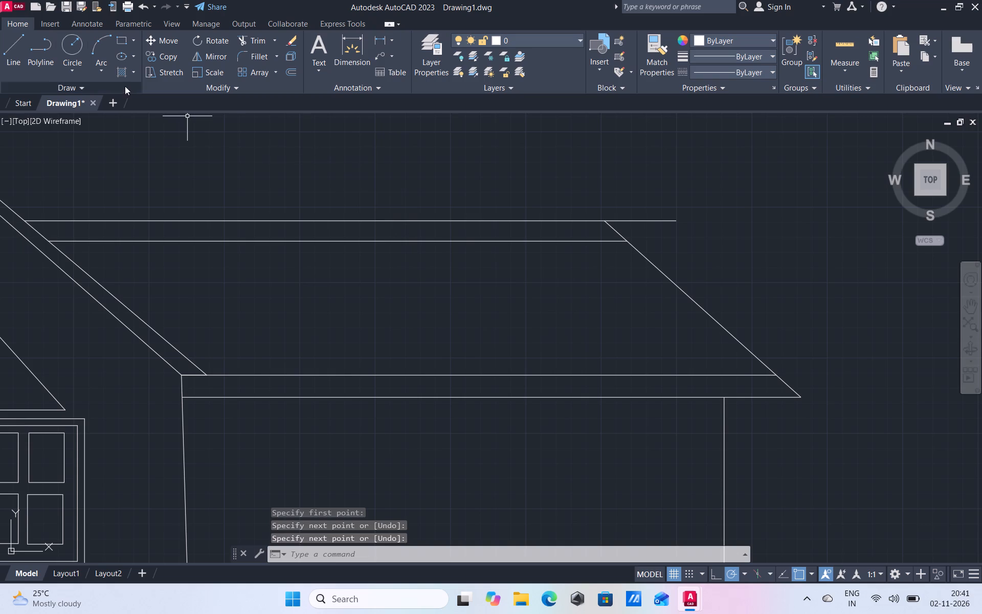
# Trim the upper ridge line where it overhangs the right wing's extended sloping roof edge.
pyautogui.click(251, 39)
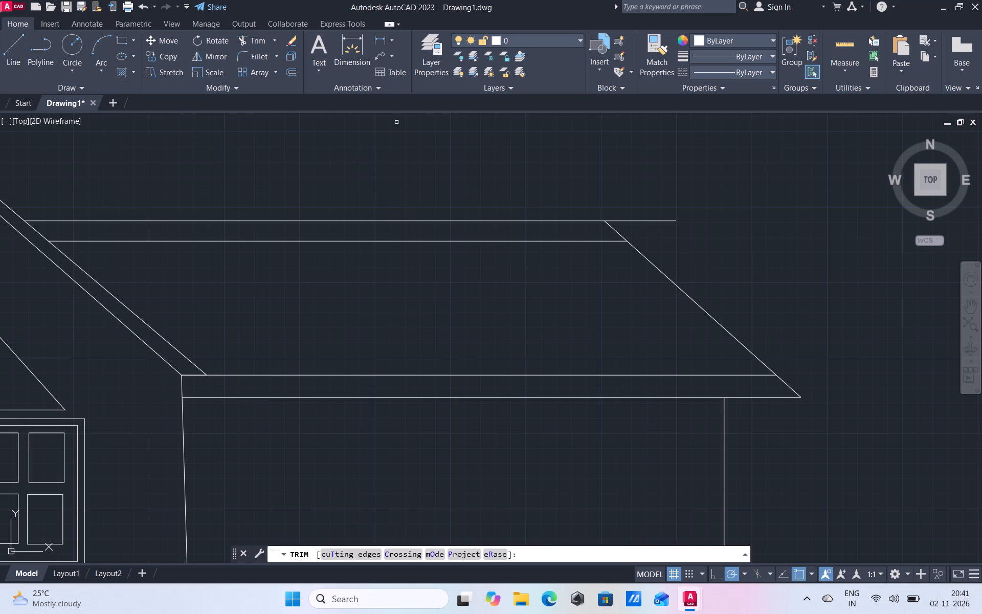
pyautogui.moveTo(646, 216); pyautogui.dragTo(657, 237)
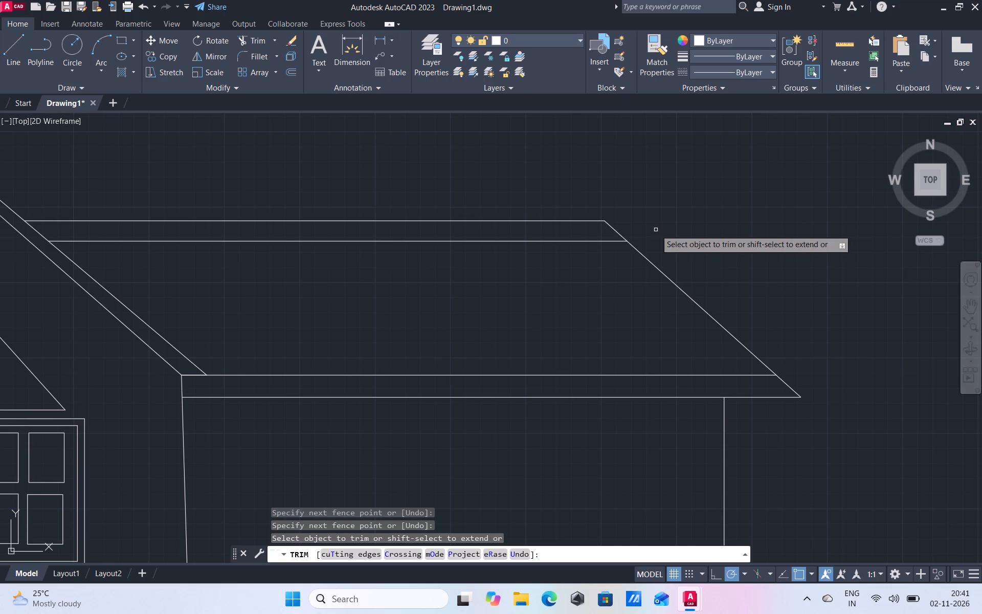
pyautogui.rightClick(698, 190)
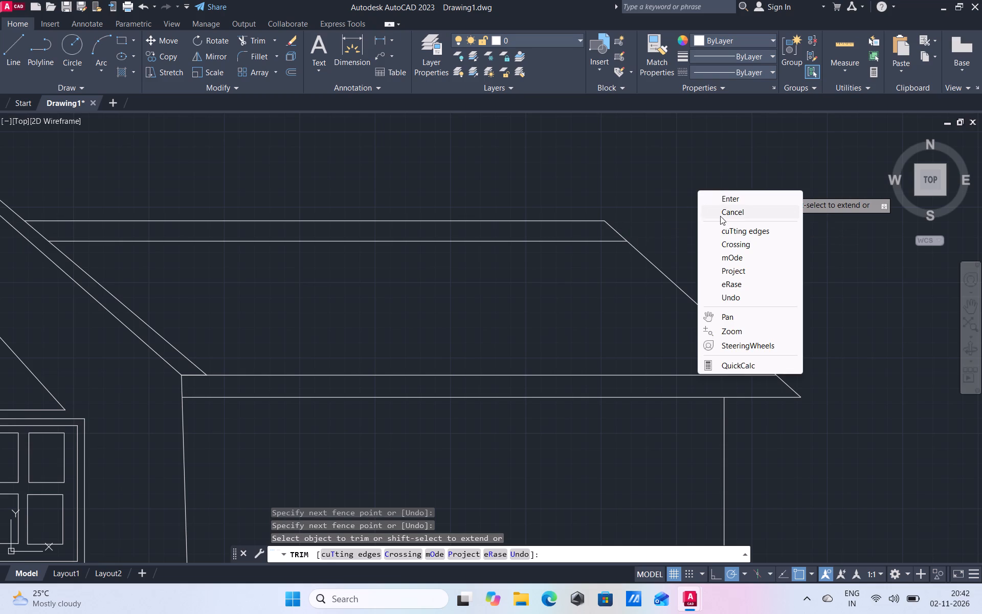
pyautogui.click(727, 216)
# Draw the right wing's lower wall outline: base line about 1877 units from the gabled centre's wall, then about 849 up to the lower roof's corner.
pyautogui.scroll(-3, 373, 269)
pyautogui.scroll(3, 391, 350)
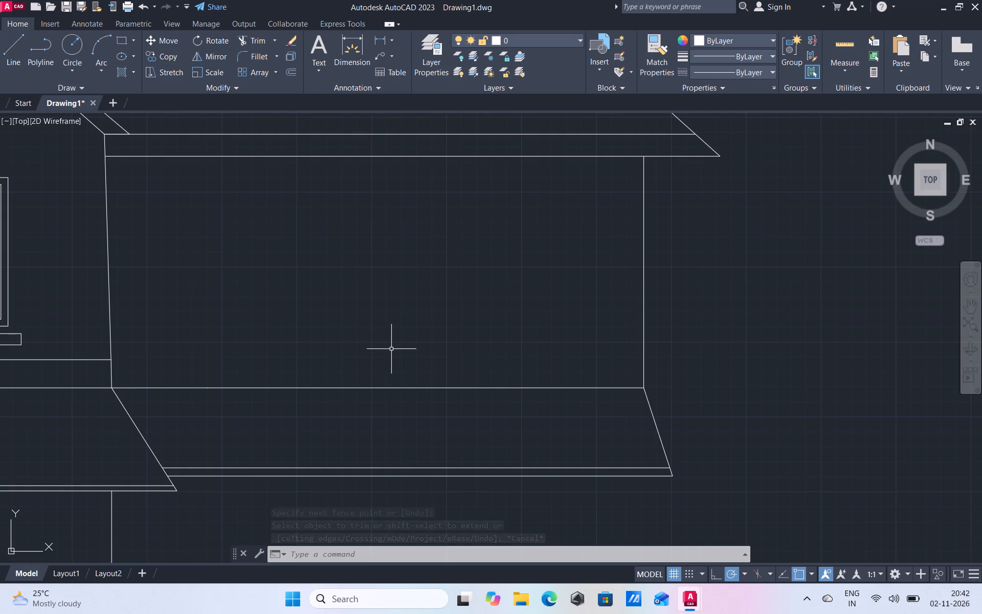
pyautogui.scroll(-4, 373, 309)
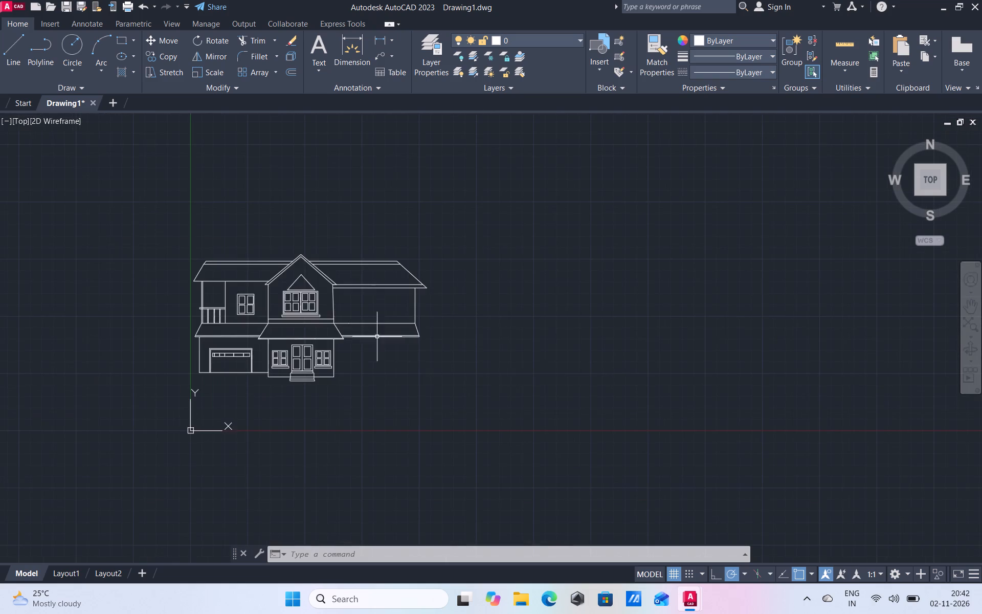
pyautogui.scroll(4, 381, 366)
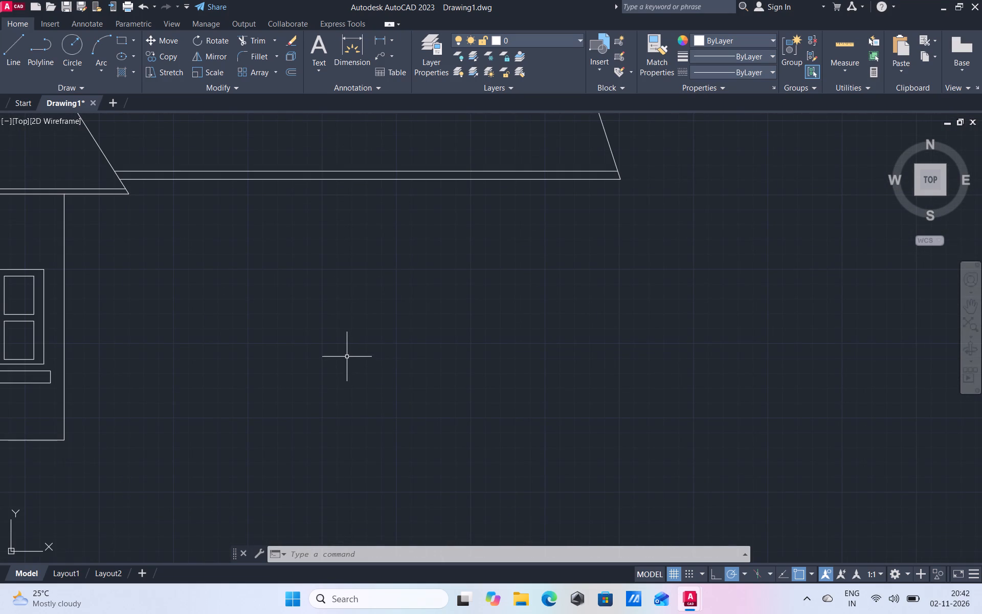
pyautogui.click(14, 47)
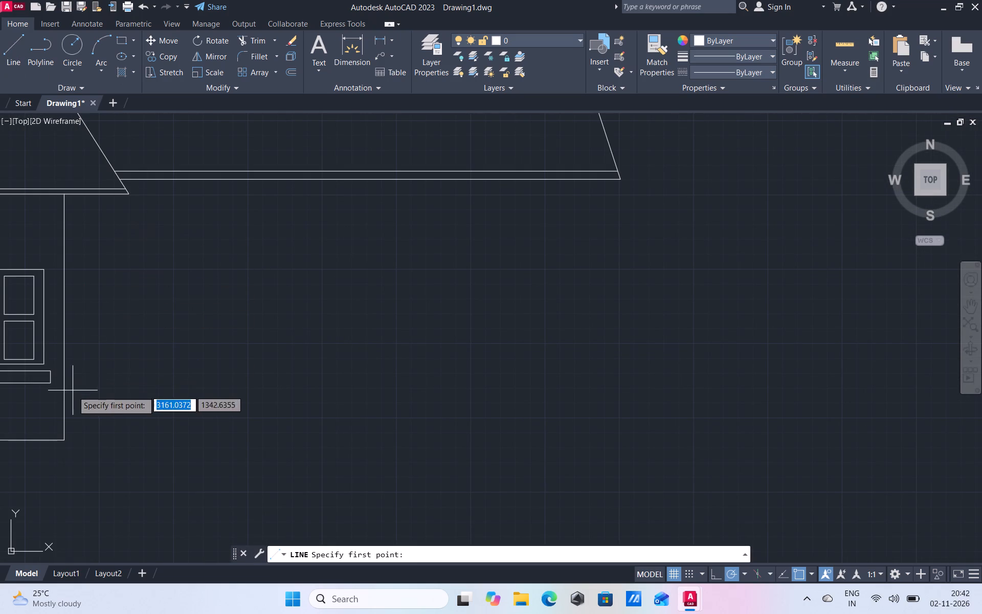
pyautogui.click(65, 432)
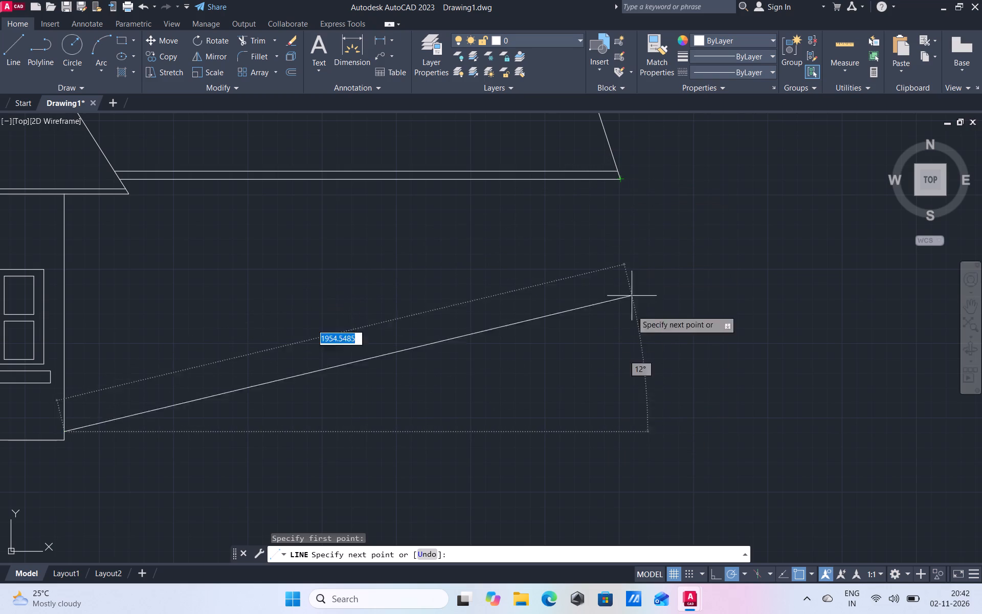
pyautogui.click(622, 431)
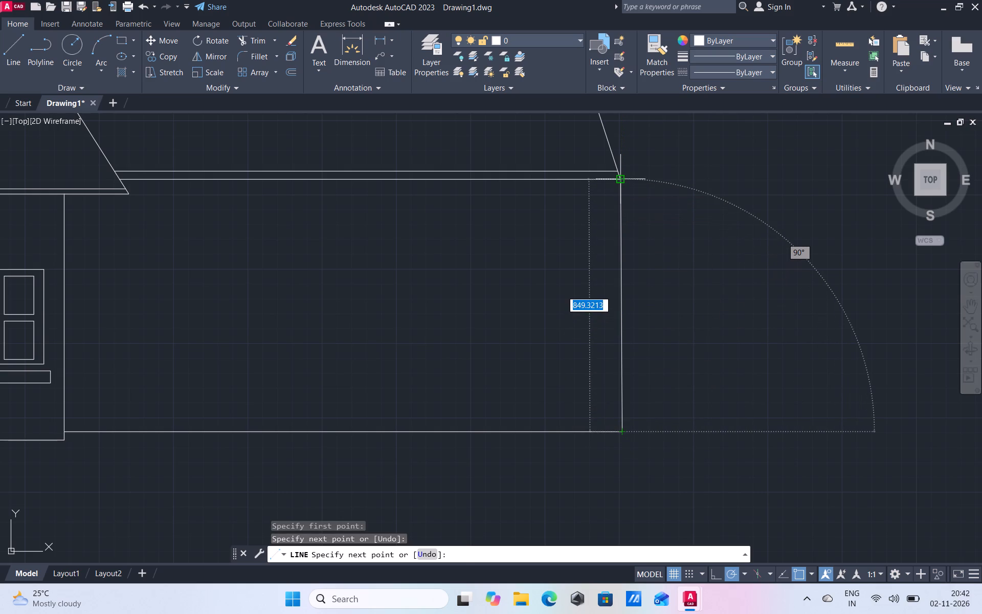
pyautogui.click(620, 178)
pyautogui.rightClick(668, 267)
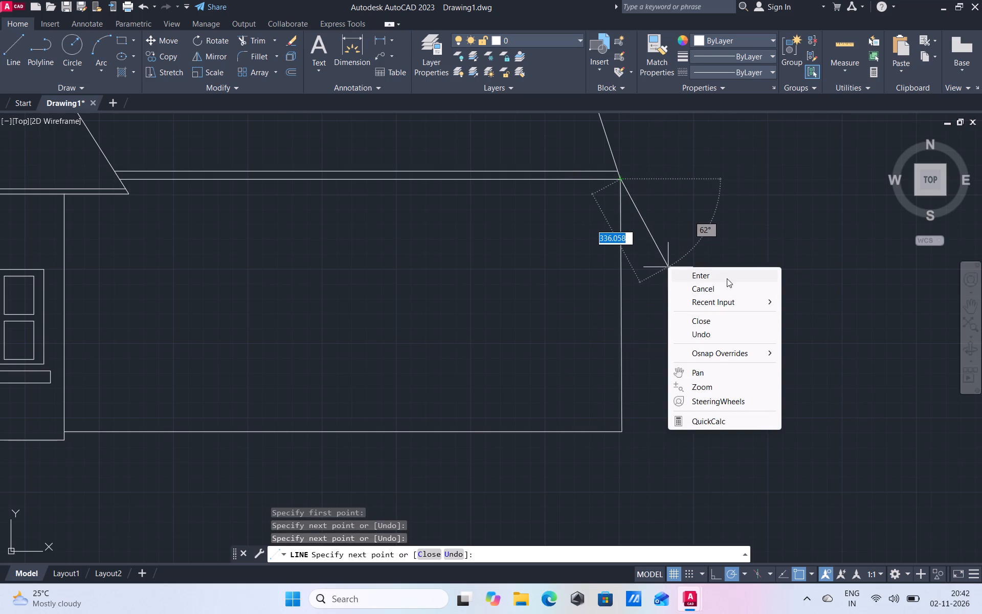
pyautogui.click(727, 284)
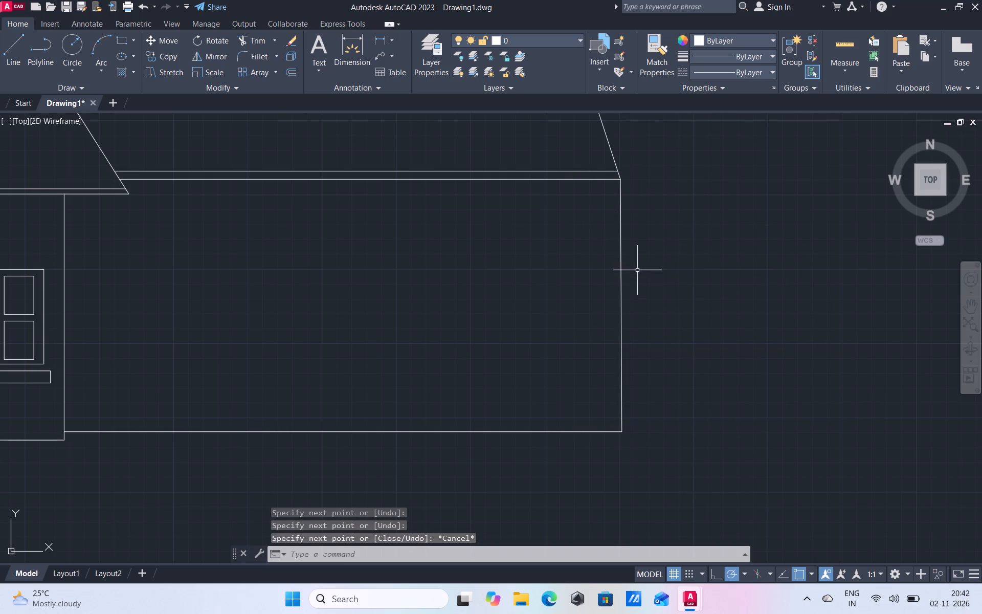
# Draw a second, nearly horizontal line just above the right wing's base line, from the centre's wall to the outer wall.
pyautogui.click(18, 60)
pyautogui.scroll(2, 239, 473)
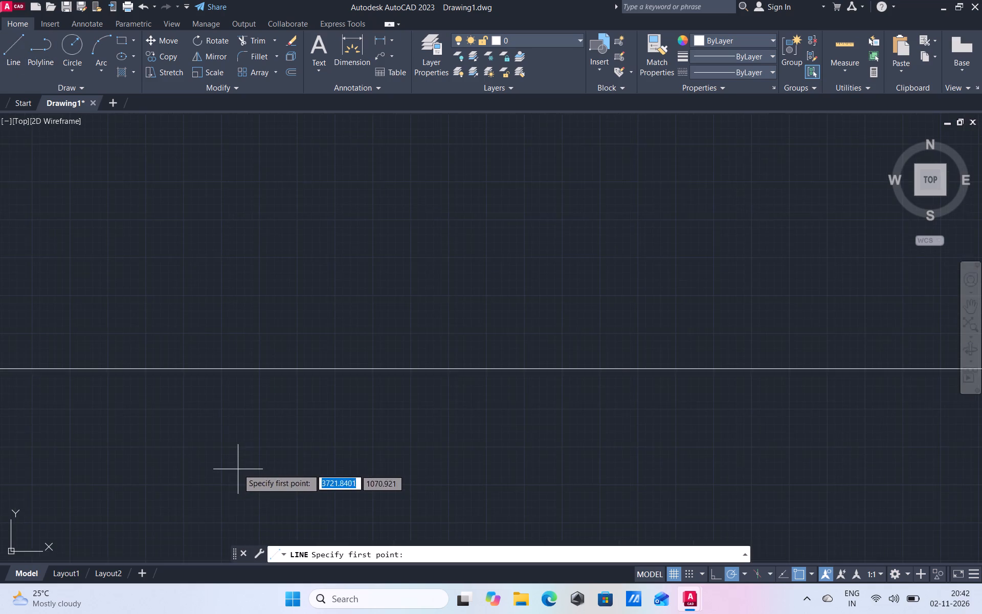
pyautogui.scroll(-2, 457, 366)
pyautogui.scroll(1, 196, 363)
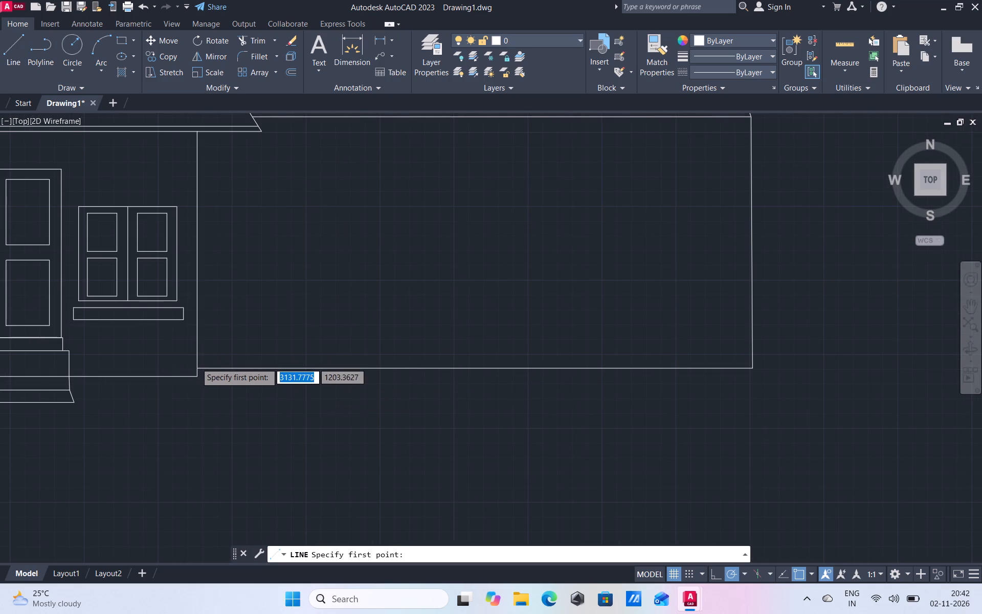
pyautogui.scroll(2, 196, 363)
pyautogui.click(194, 380)
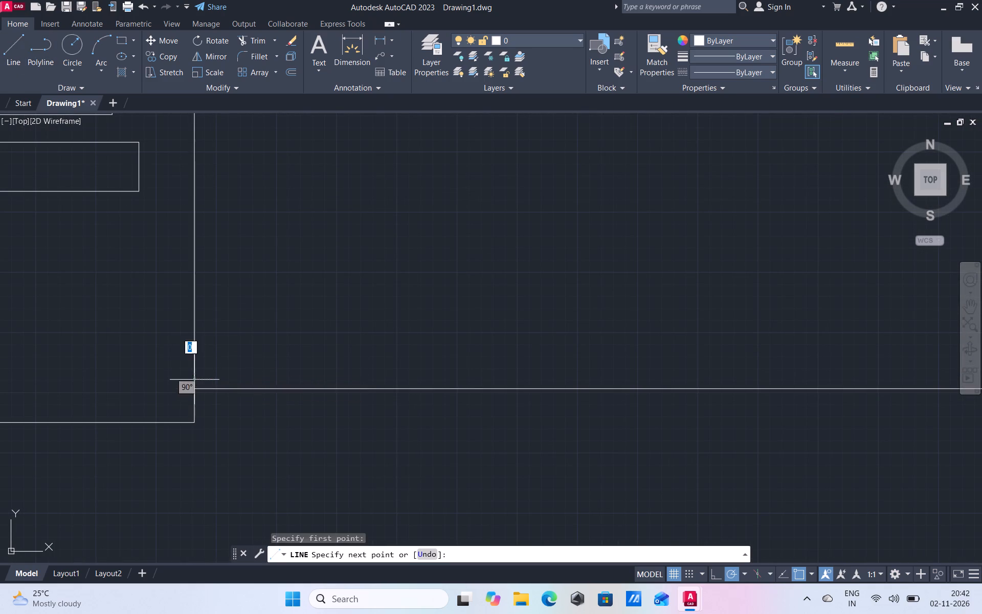
pyautogui.scroll(-3, 480, 365)
pyautogui.scroll(-1, 591, 378)
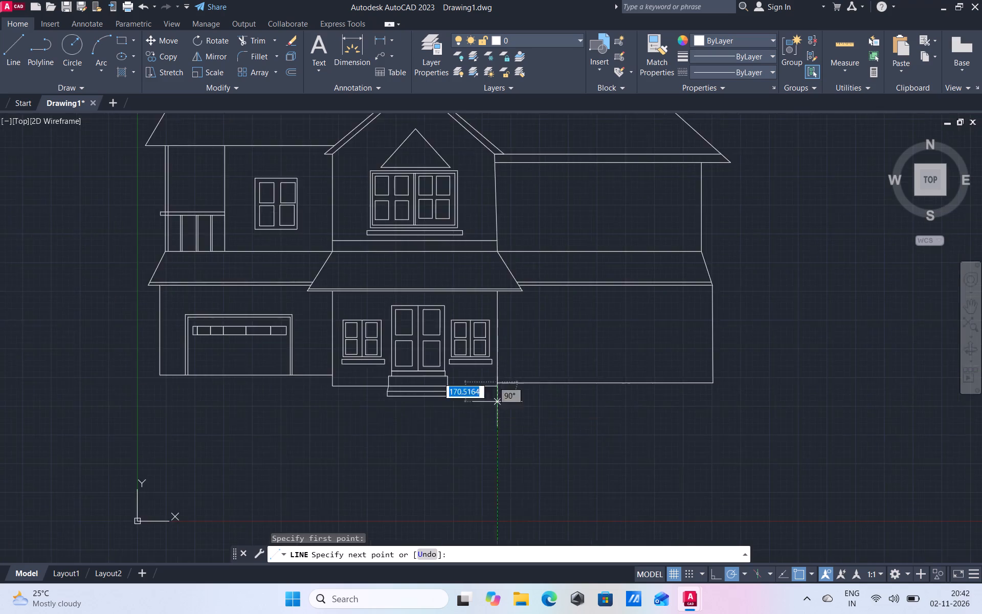
pyautogui.scroll(-2, 428, 409)
pyautogui.scroll(3, 517, 384)
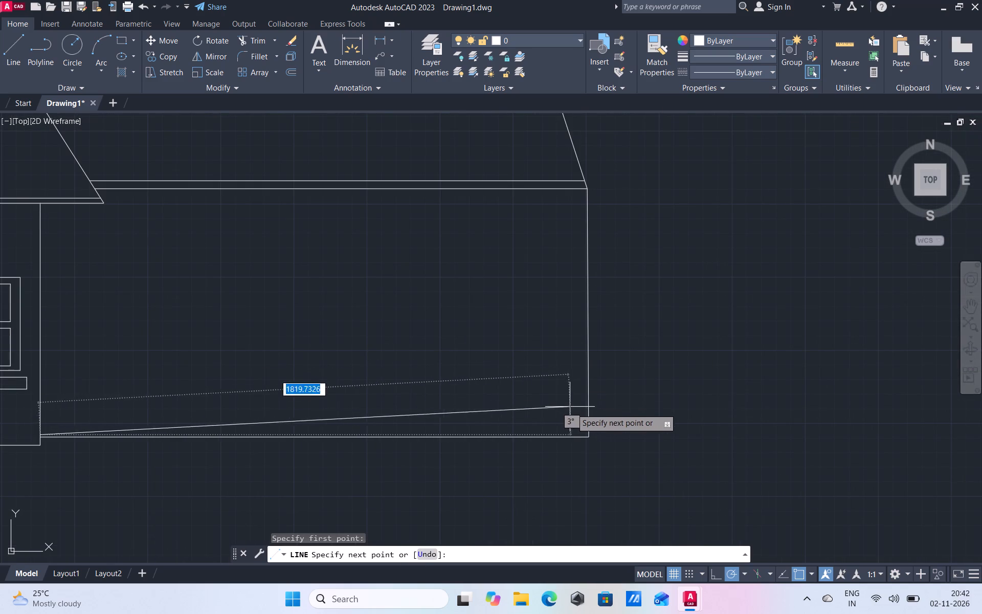
pyautogui.click(591, 428)
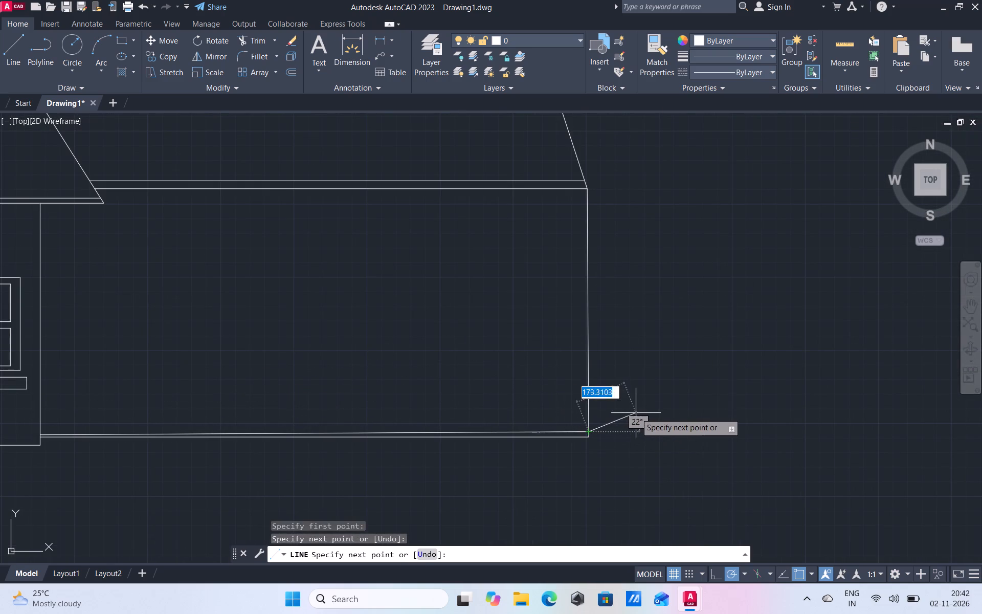
pyautogui.rightClick(636, 413)
pyautogui.click(672, 430)
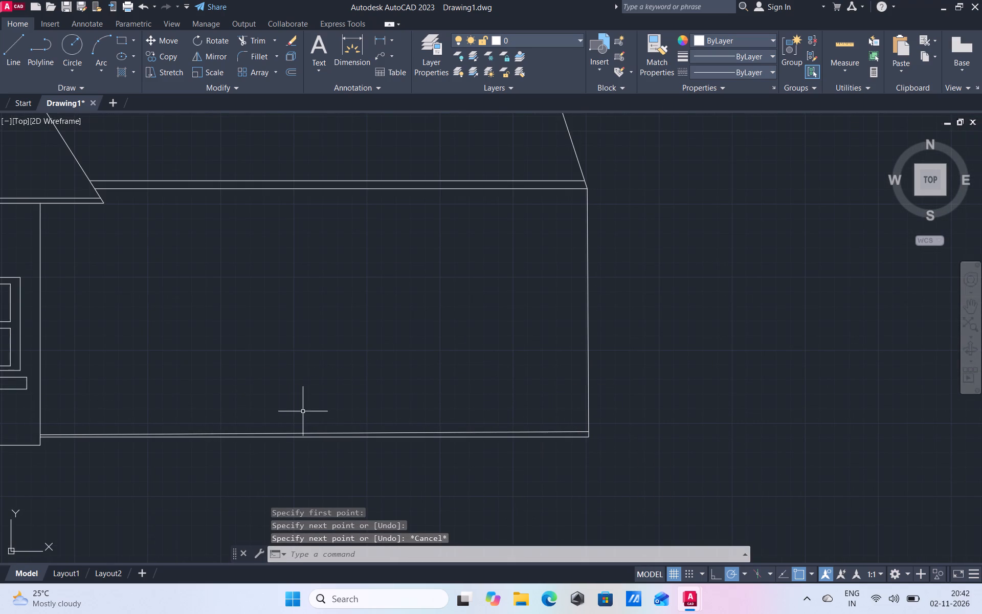
# Draw a horizontal line about 1876 units long across the lower part of the right wing's ground-floor wall.
pyautogui.click(4, 50)
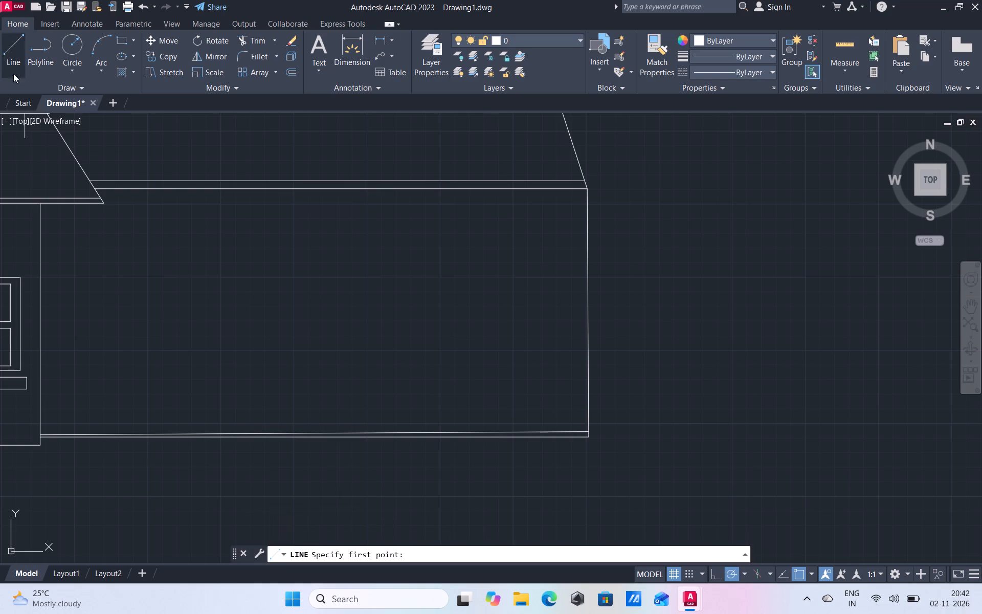
pyautogui.click(40, 370)
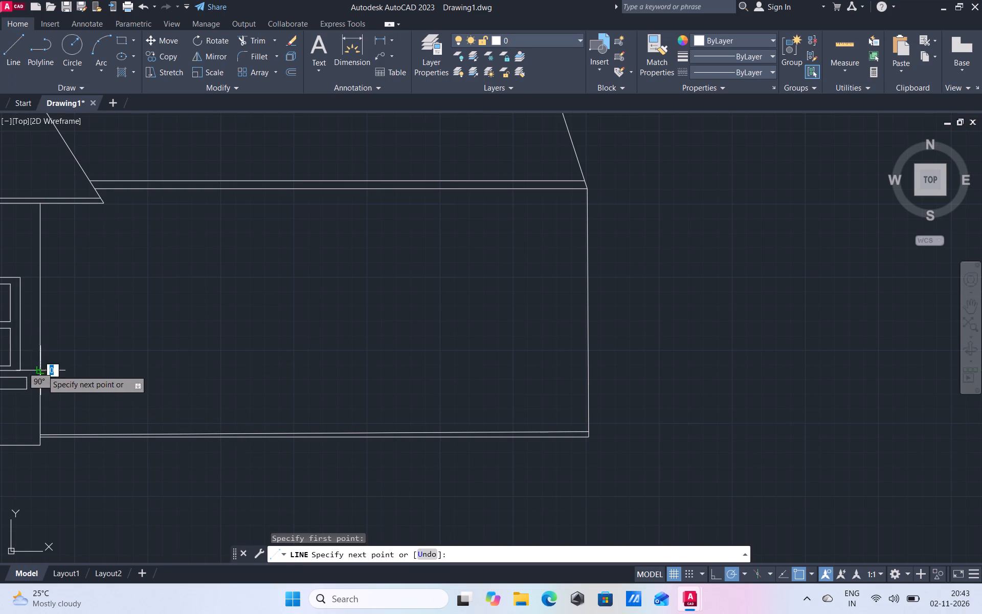
pyautogui.click(592, 369)
pyautogui.rightClick(670, 369)
pyautogui.click(703, 387)
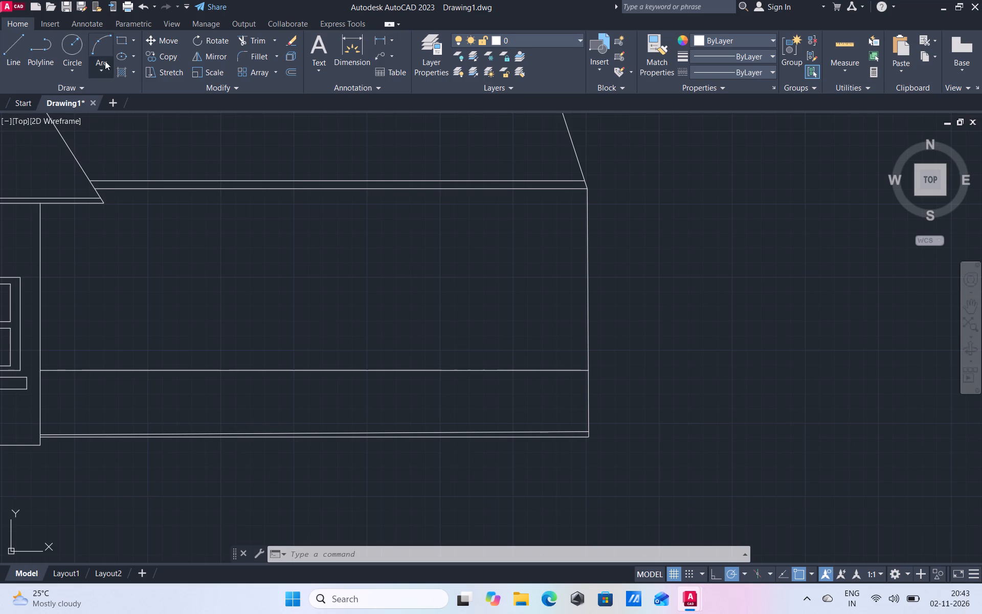
# Draw a large window frame rectangle on the right wing's ground-floor wall, hanging from the lower roof's bottom edge.
pyautogui.click(118, 46)
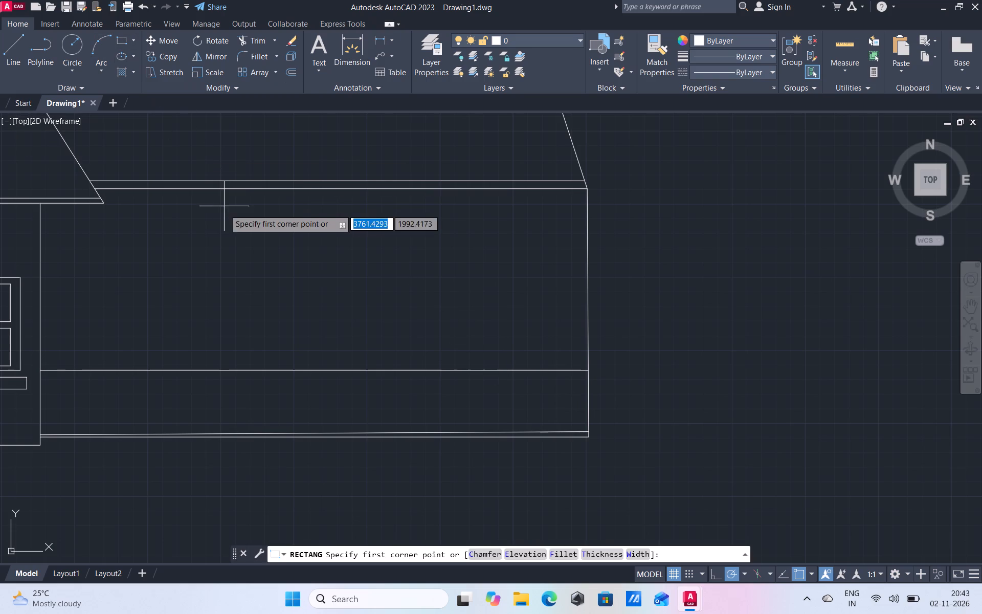
pyautogui.click(226, 190)
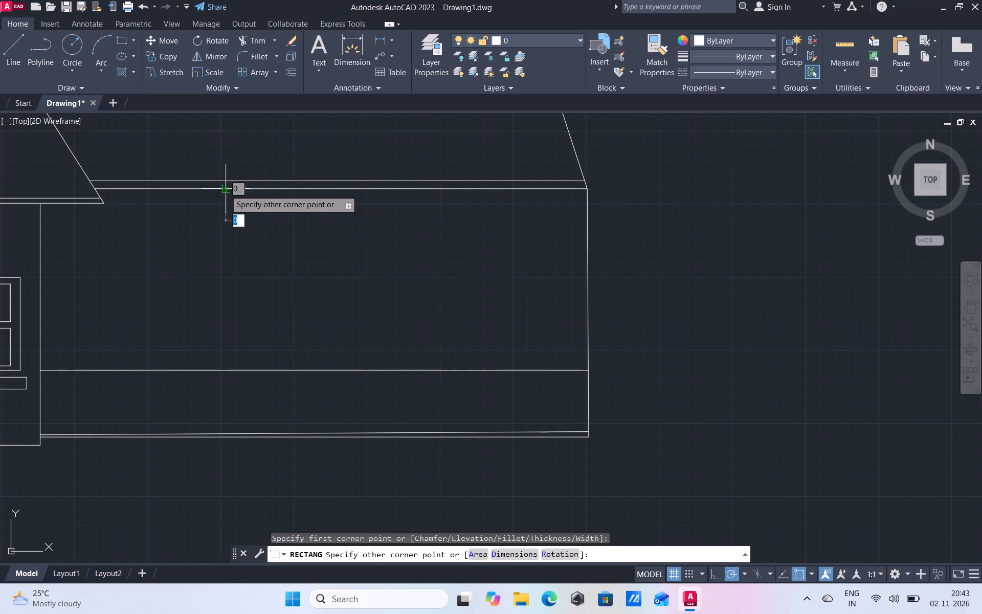
pyautogui.click(432, 297)
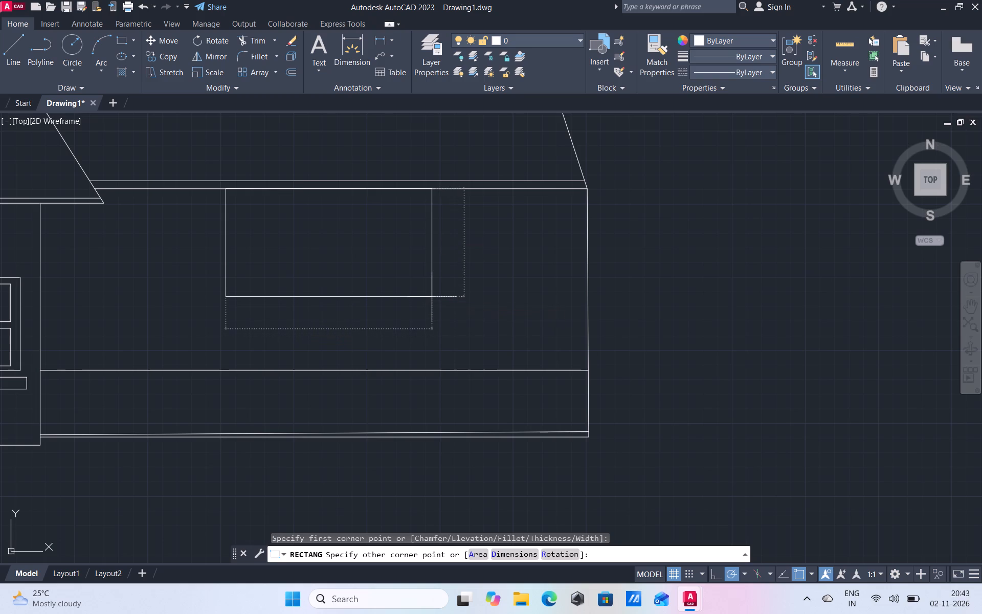
# Draw a smaller pane rectangle inside the upper left corner of the right wing's new window frame.
pyautogui.click(116, 45)
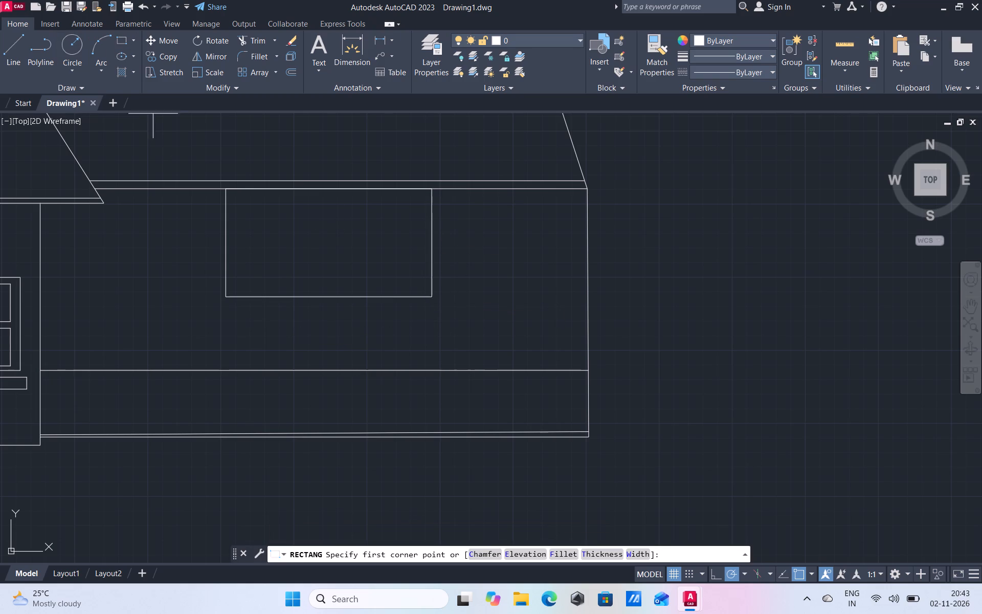
pyautogui.scroll(1, 235, 199)
pyautogui.click(232, 197)
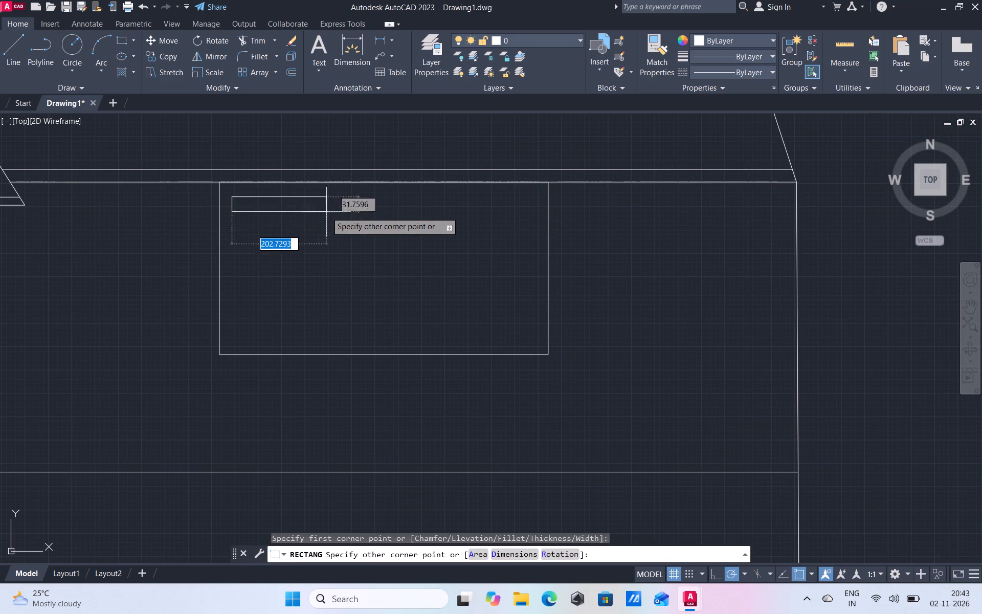
pyautogui.click(359, 258)
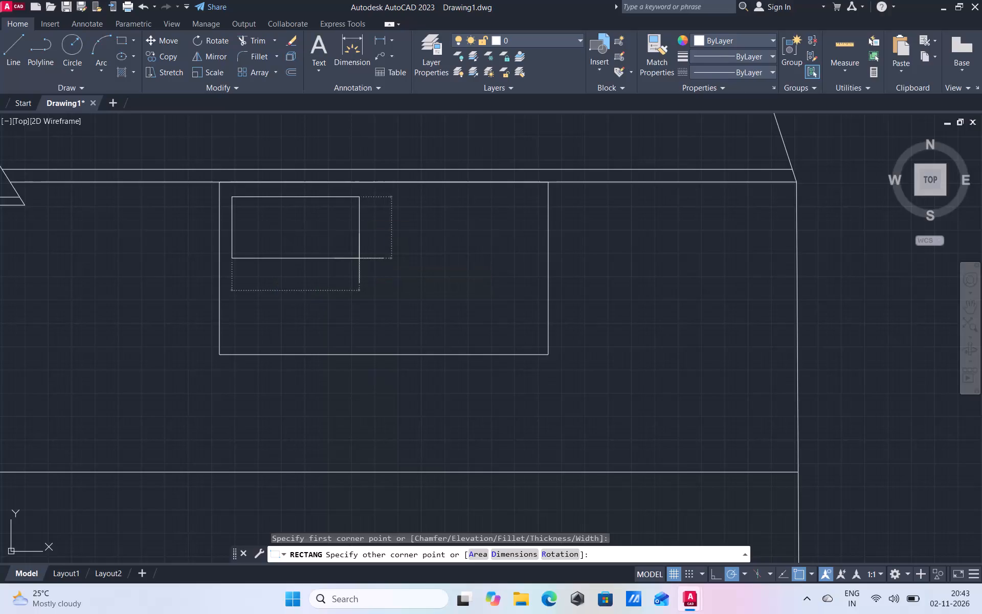
# Copy the finished pane rectangle into the window frame's other three quarters, about 342 units across and 183 units down.
pyautogui.click(326, 258)
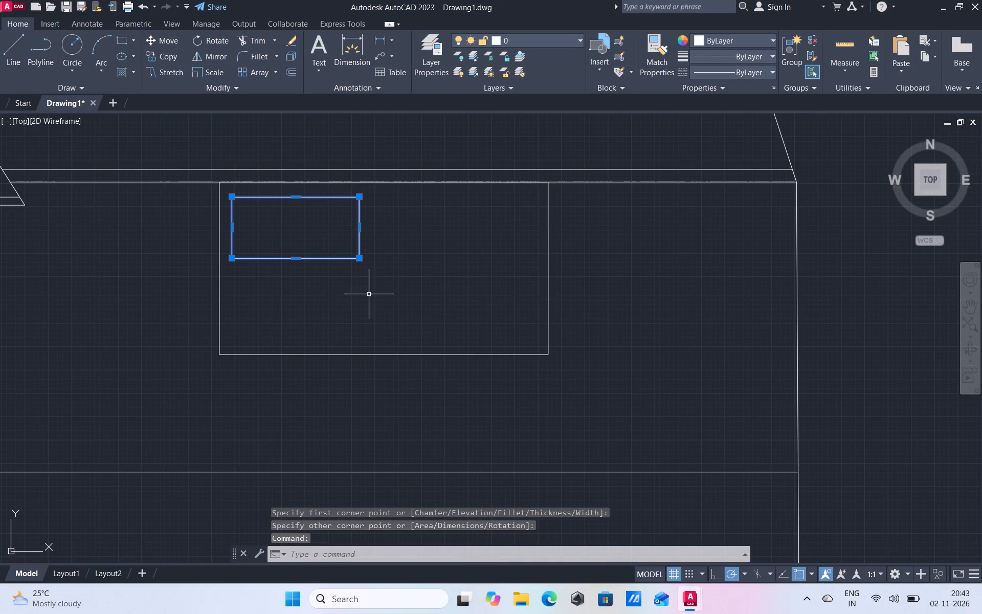
pyautogui.press('c')
pyautogui.press('o')
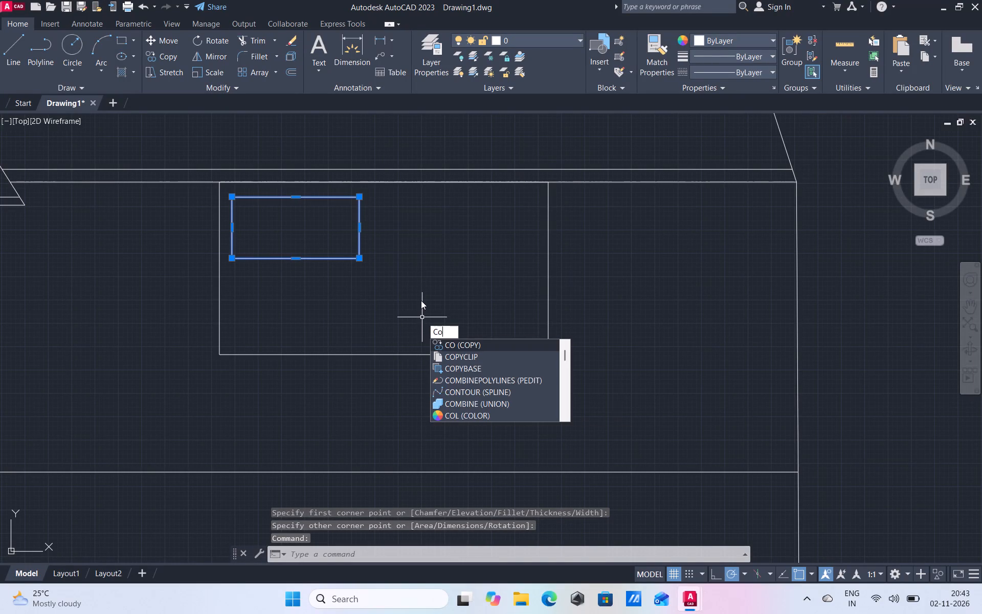
pyautogui.press('Return')
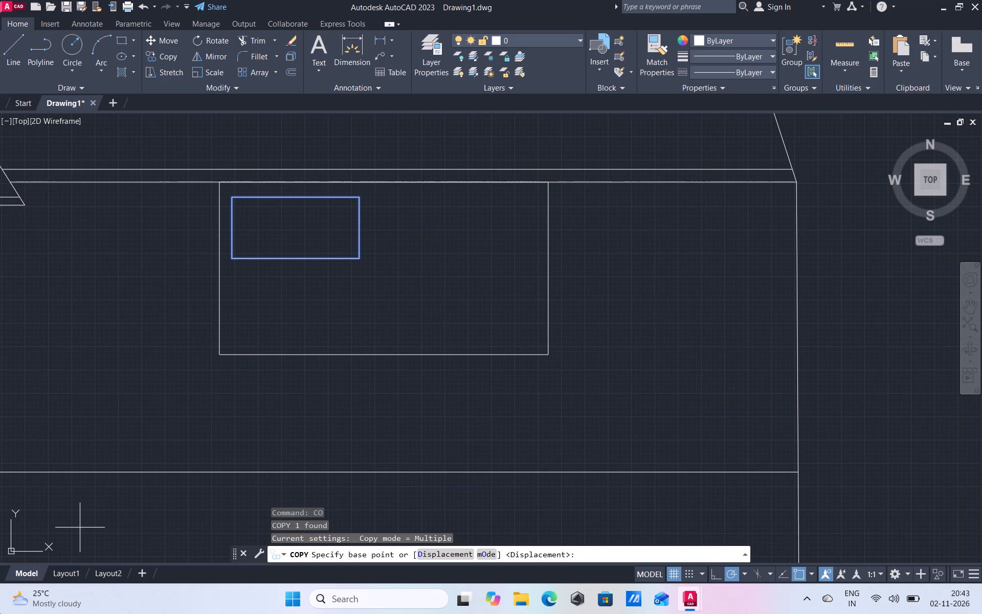
pyautogui.click(356, 253)
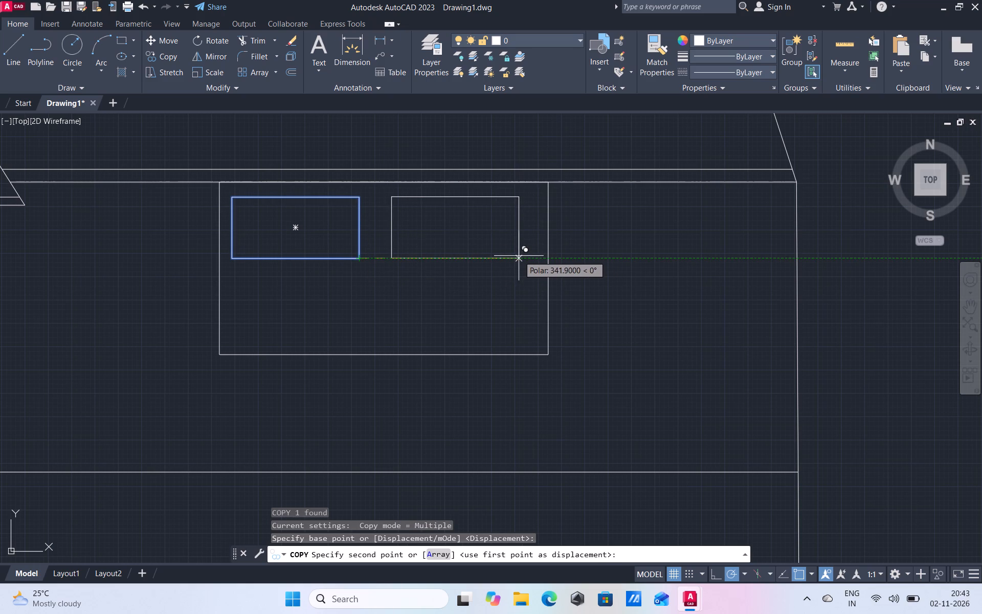
pyautogui.click(519, 256)
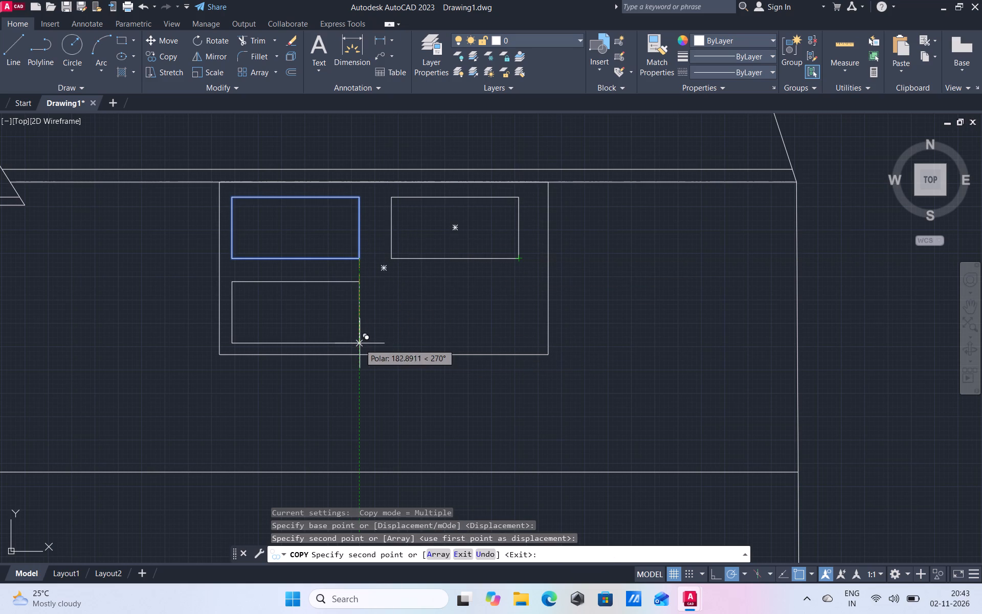
pyautogui.click(360, 342)
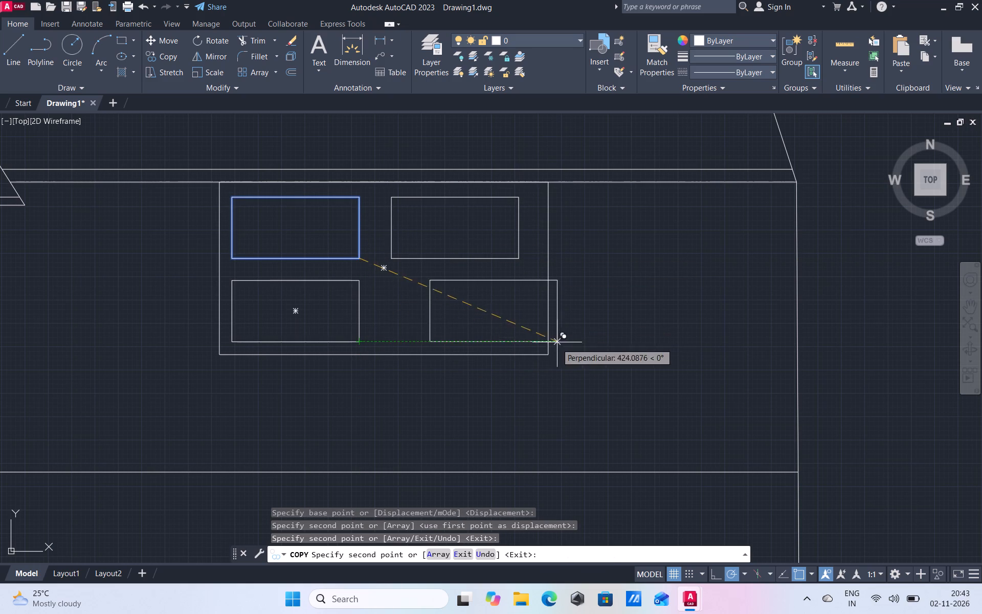
pyautogui.click(520, 336)
pyautogui.rightClick(704, 385)
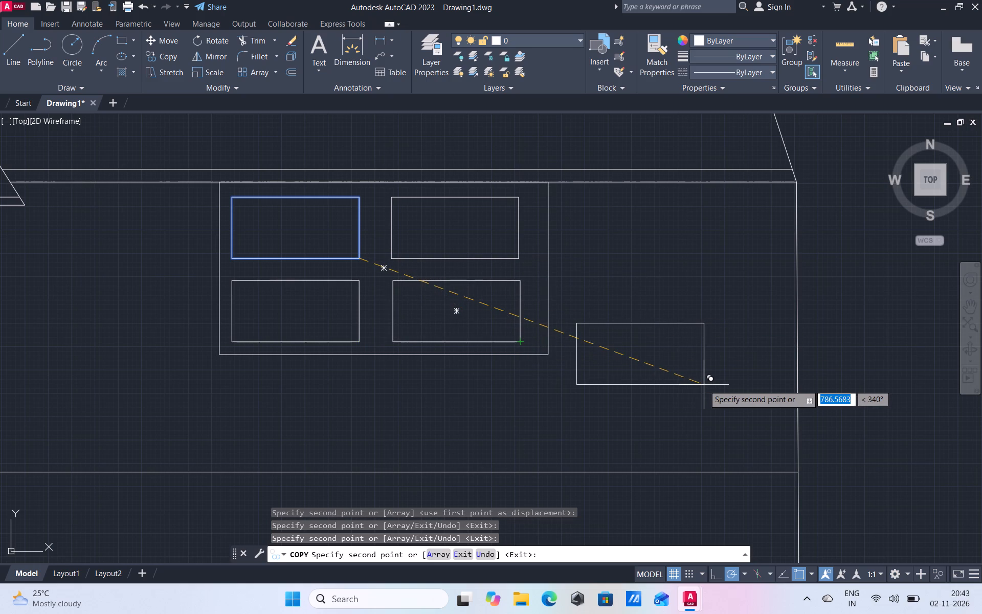
pyautogui.click(721, 402)
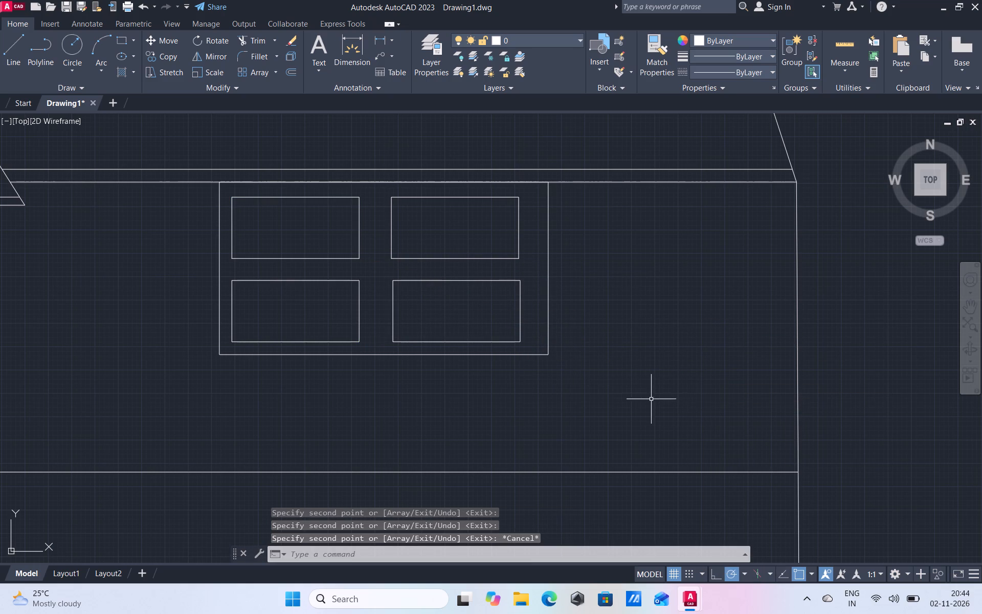
# Draw a vertical line just inside the right wing's outer wall, from the lower wall's horizontal line up to the roof's bottom edge.
pyautogui.scroll(-2, 436, 230)
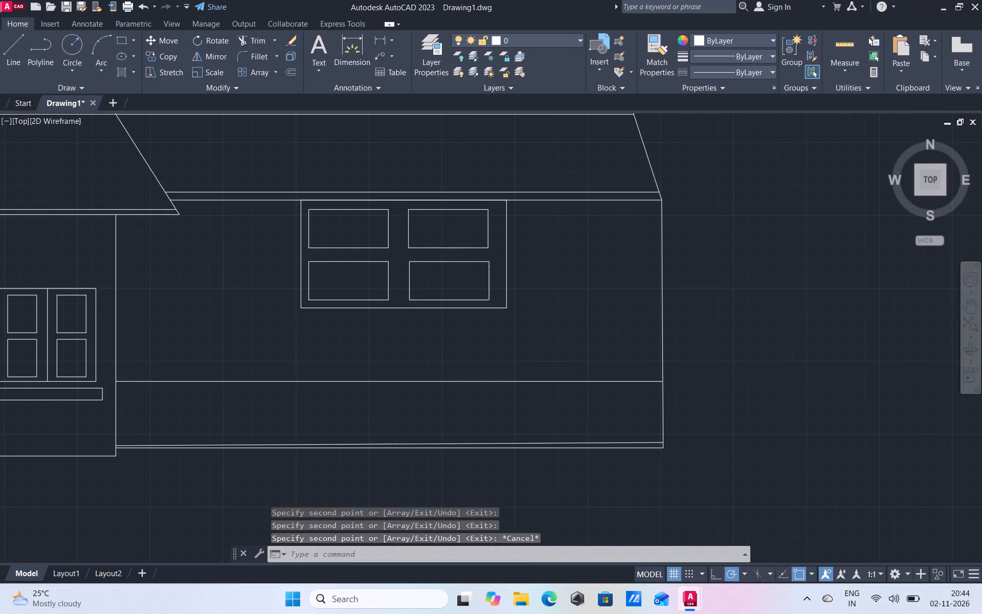
pyautogui.scroll(-2, 292, 287)
pyautogui.scroll(2, 365, 245)
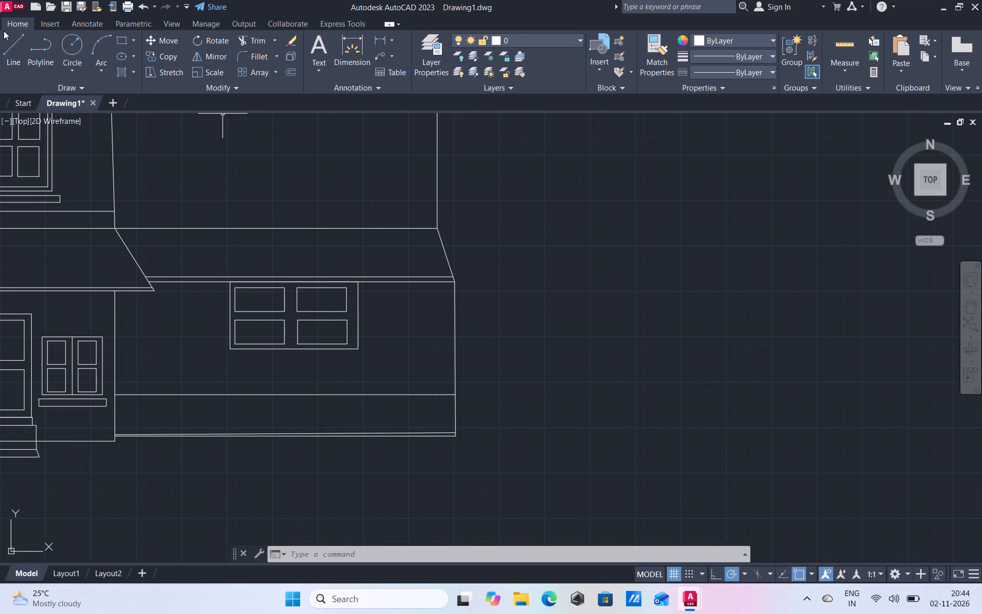
pyautogui.click(21, 47)
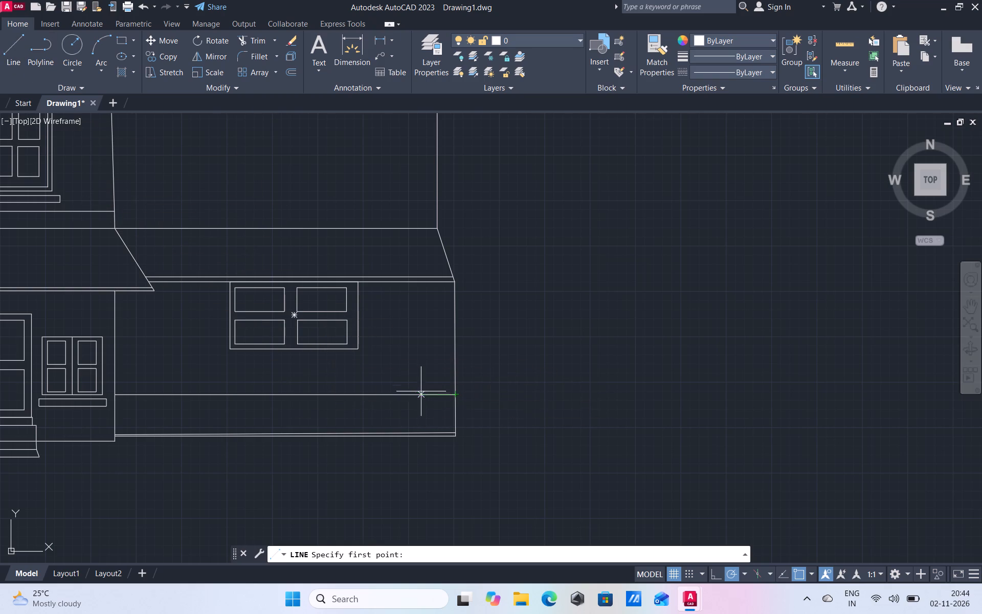
pyautogui.scroll(3, 430, 393)
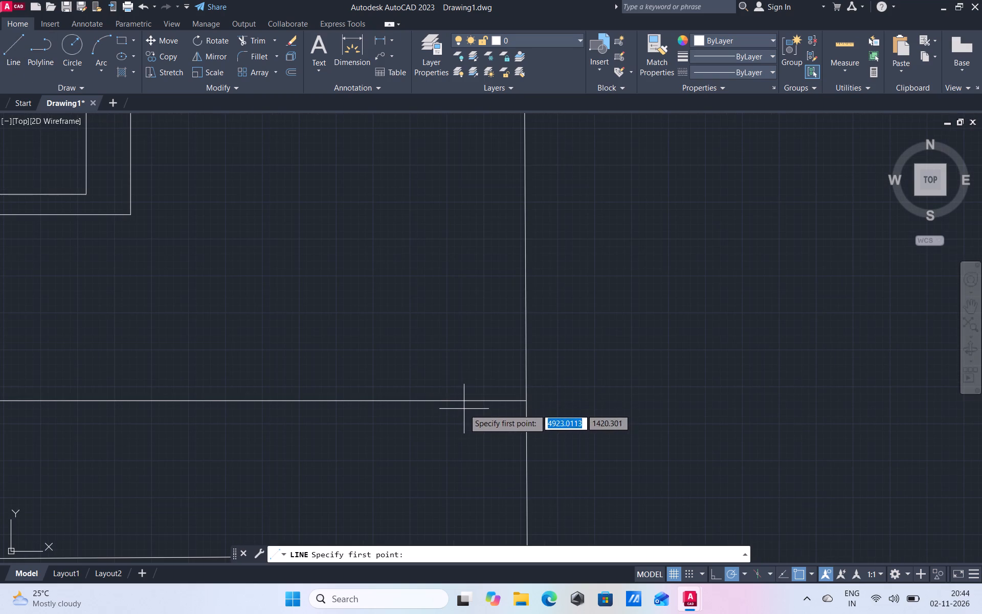
pyautogui.click(475, 402)
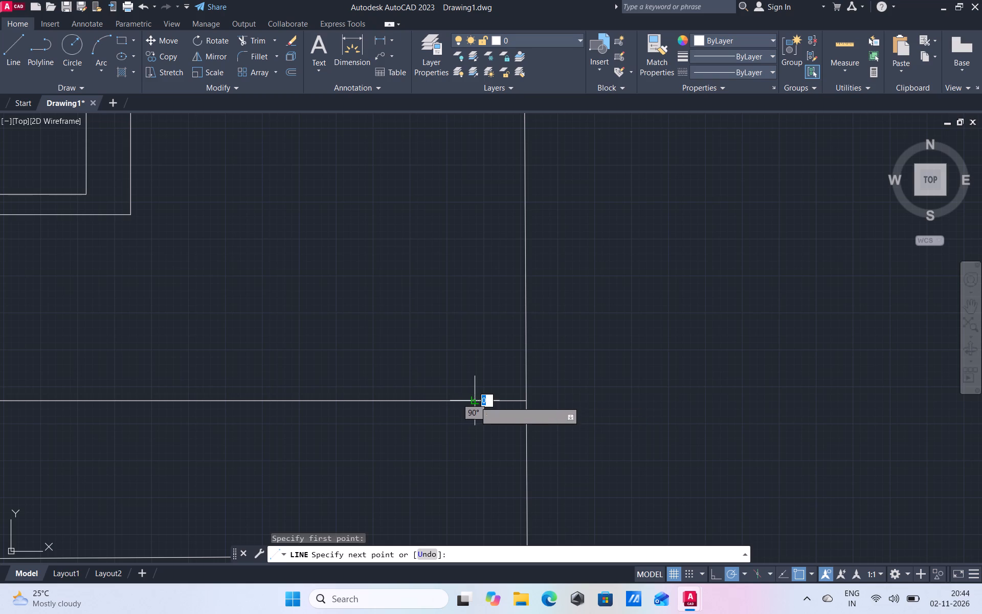
pyautogui.scroll(-3, 468, 339)
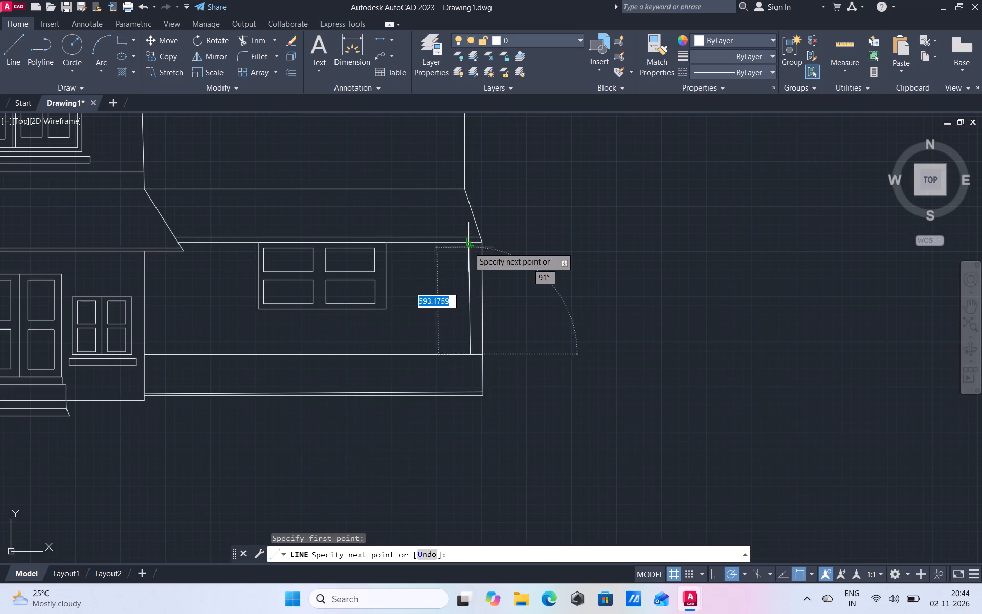
pyautogui.click(468, 245)
pyautogui.rightClick(516, 349)
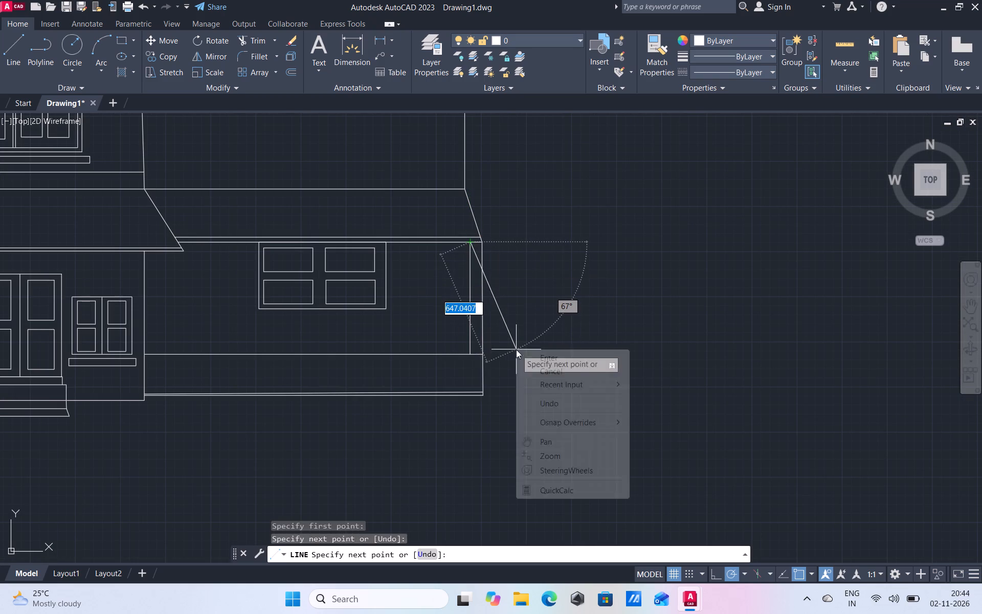
pyautogui.click(541, 369)
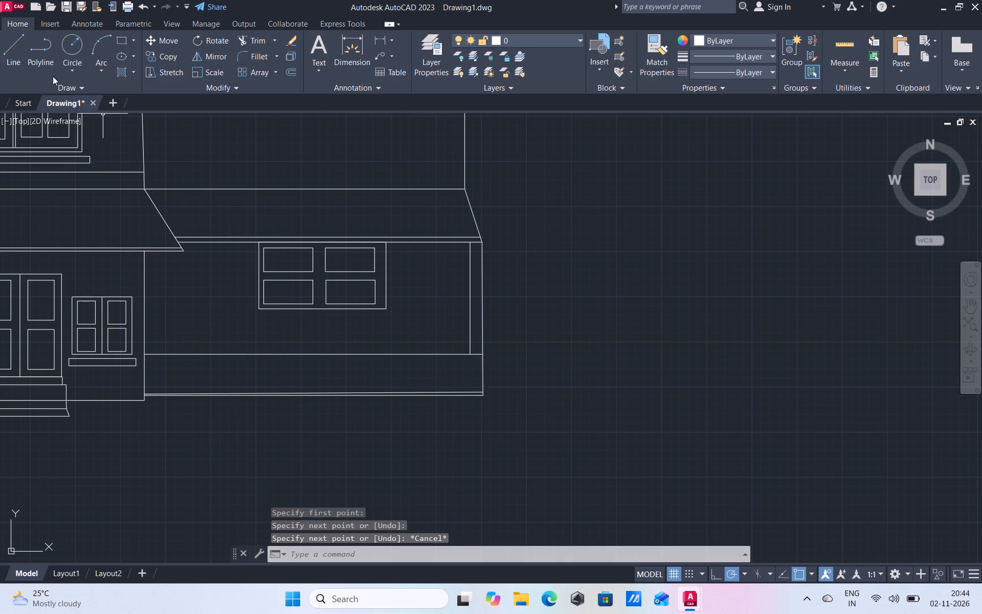
# Draw a second vertical line about 520 units long just inside the first, ending at the roof's bottom edge.
pyautogui.click(16, 53)
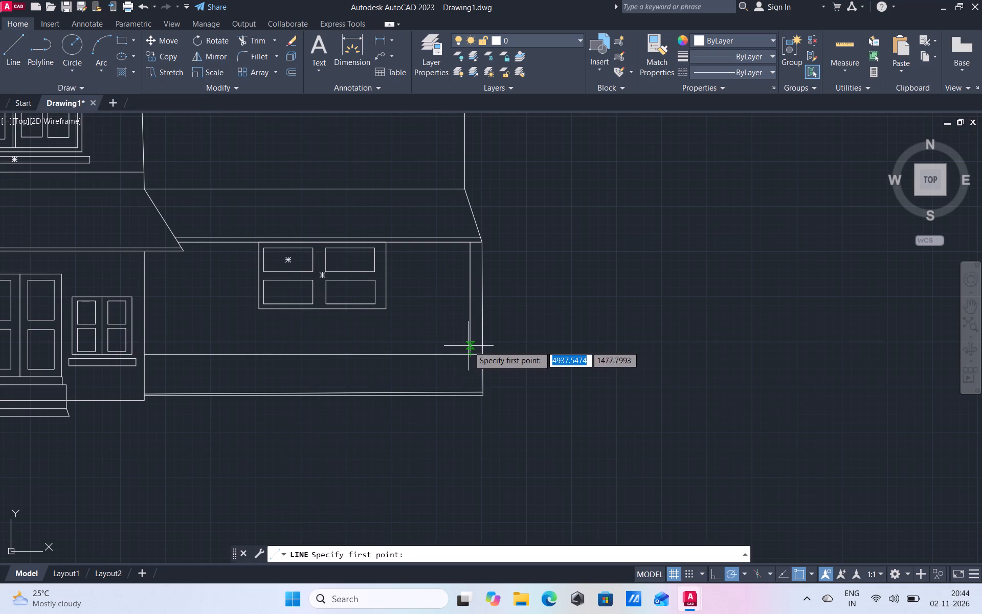
pyautogui.scroll(1, 468, 343)
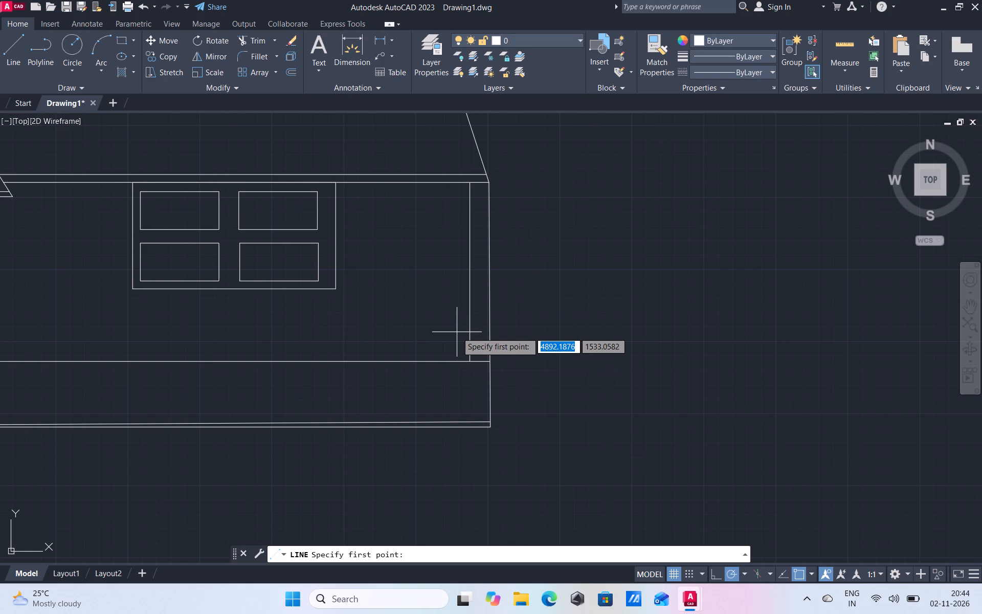
pyautogui.click(457, 332)
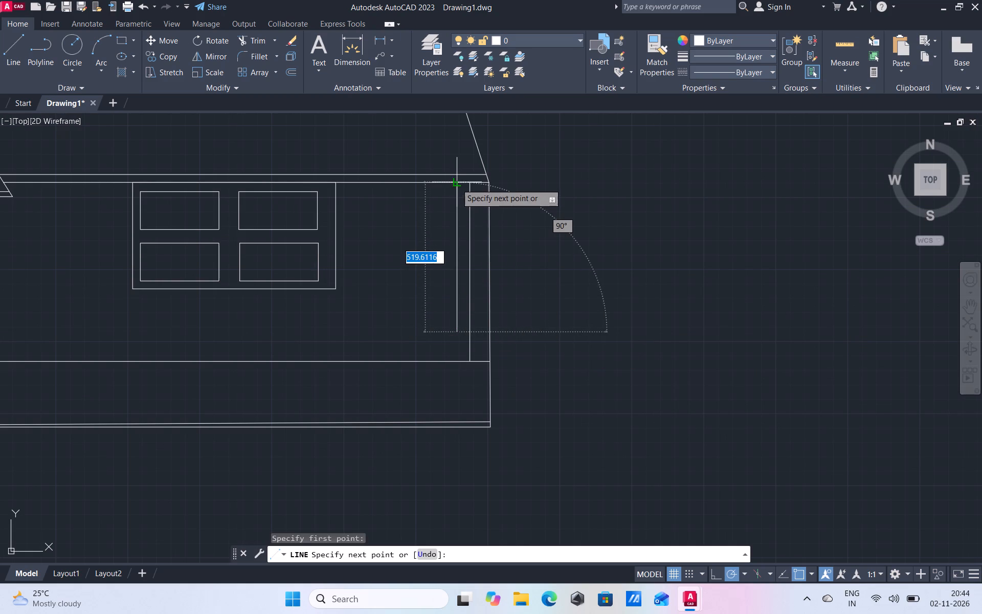
pyautogui.click(456, 184)
pyautogui.rightClick(409, 332)
pyautogui.click(438, 352)
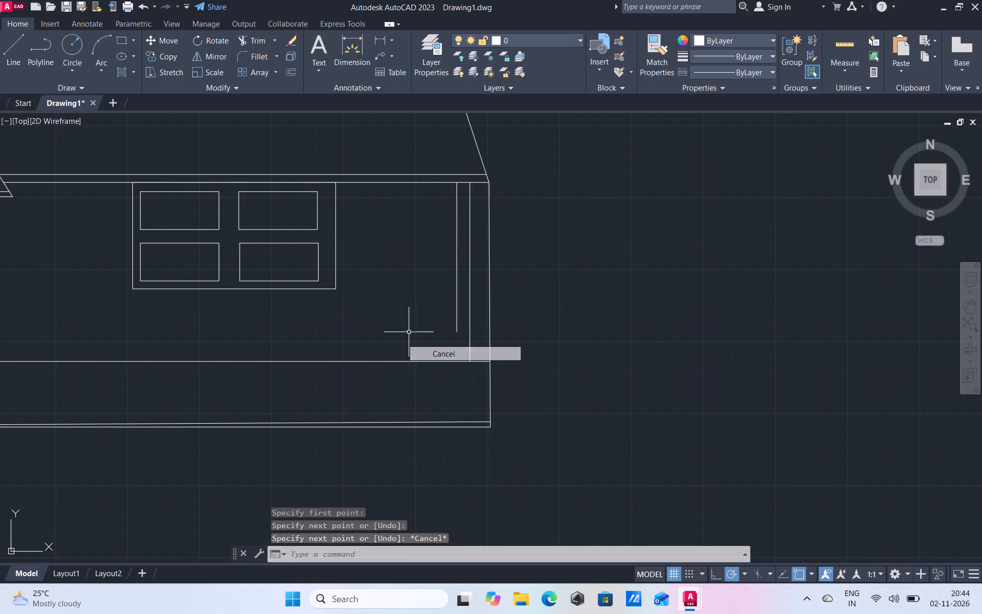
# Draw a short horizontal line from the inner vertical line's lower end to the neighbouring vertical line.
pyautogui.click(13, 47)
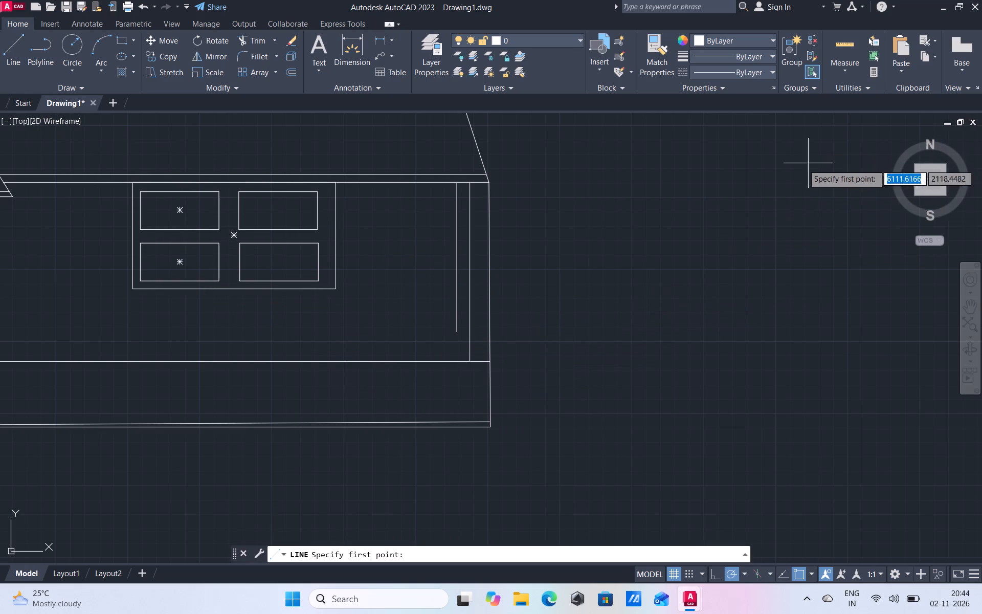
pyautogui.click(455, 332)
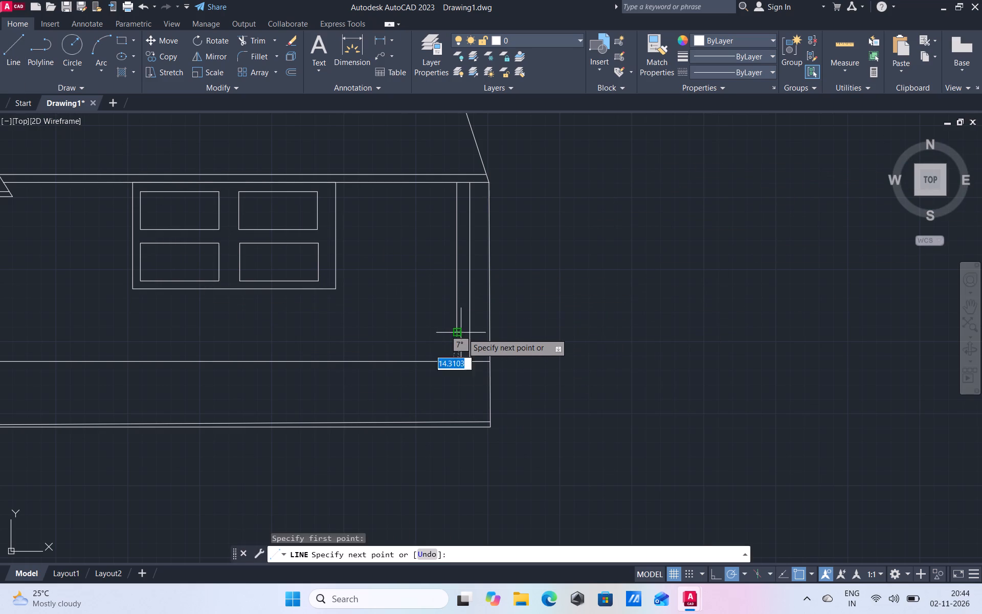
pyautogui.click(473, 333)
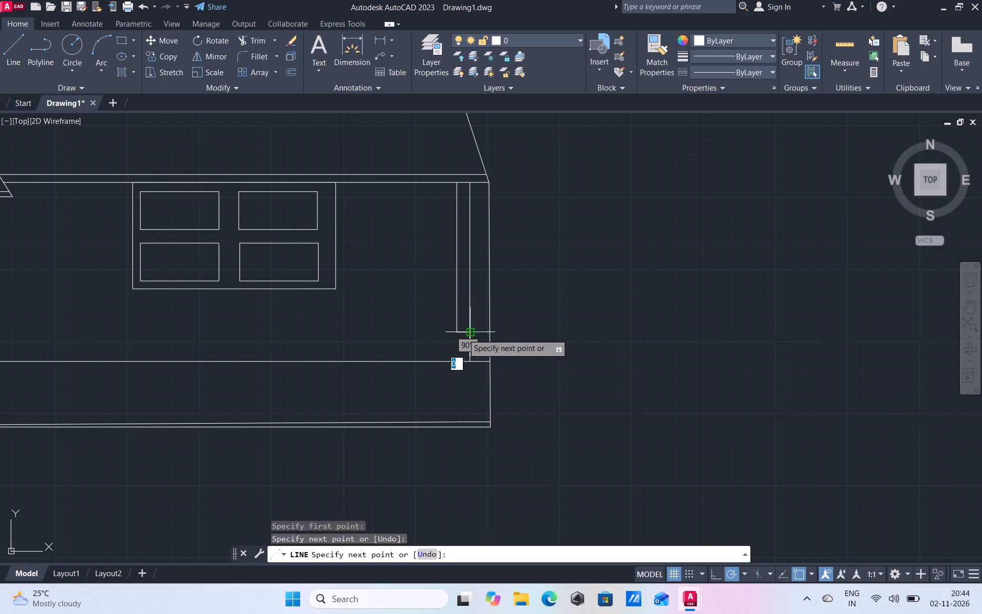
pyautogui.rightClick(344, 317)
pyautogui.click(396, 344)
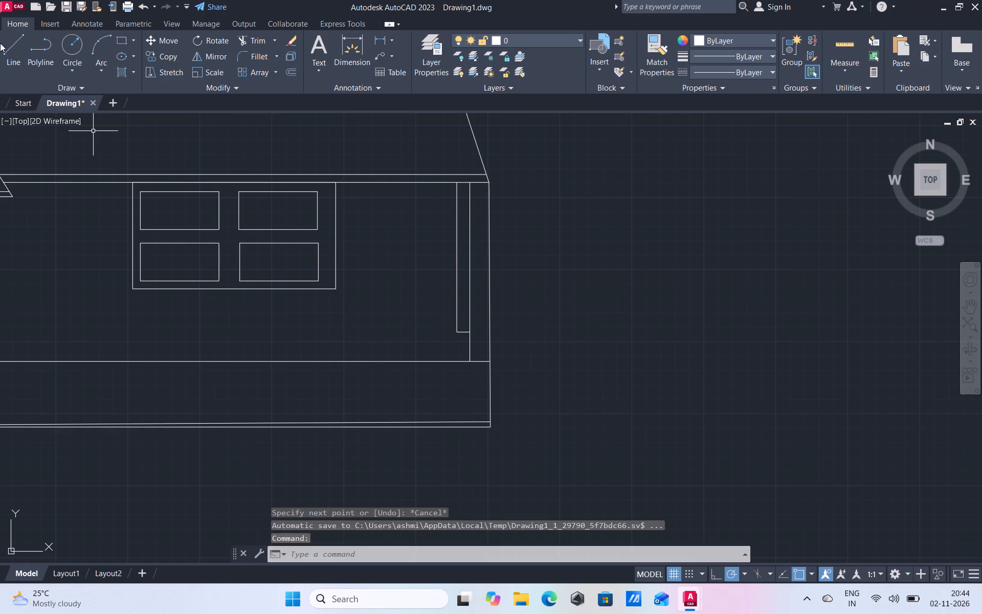
# Draw a horizontal line about 1760 units long from the inner vertical line's lower end to the centre's wall.
pyautogui.click(7, 50)
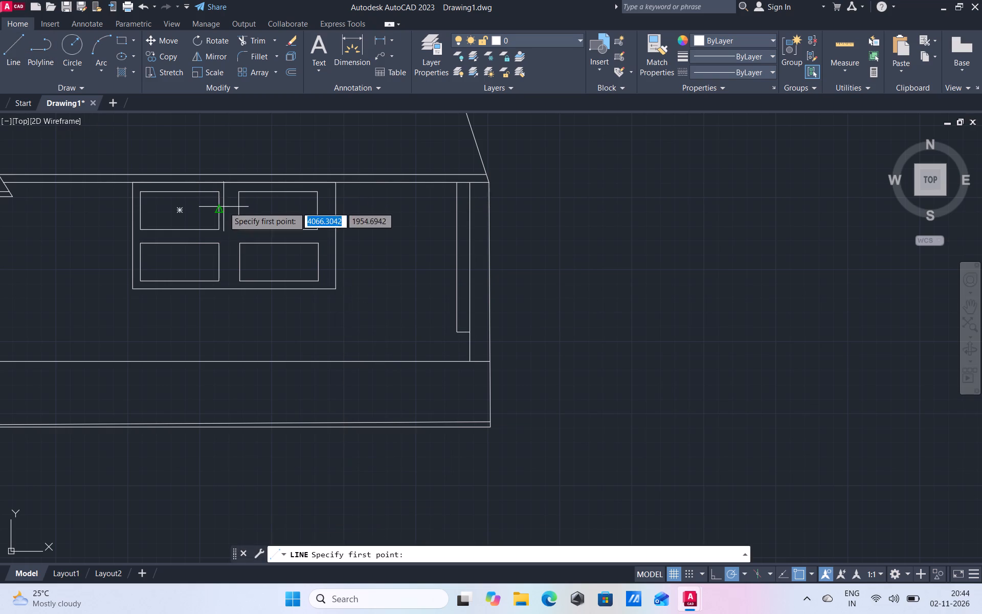
pyautogui.click(457, 330)
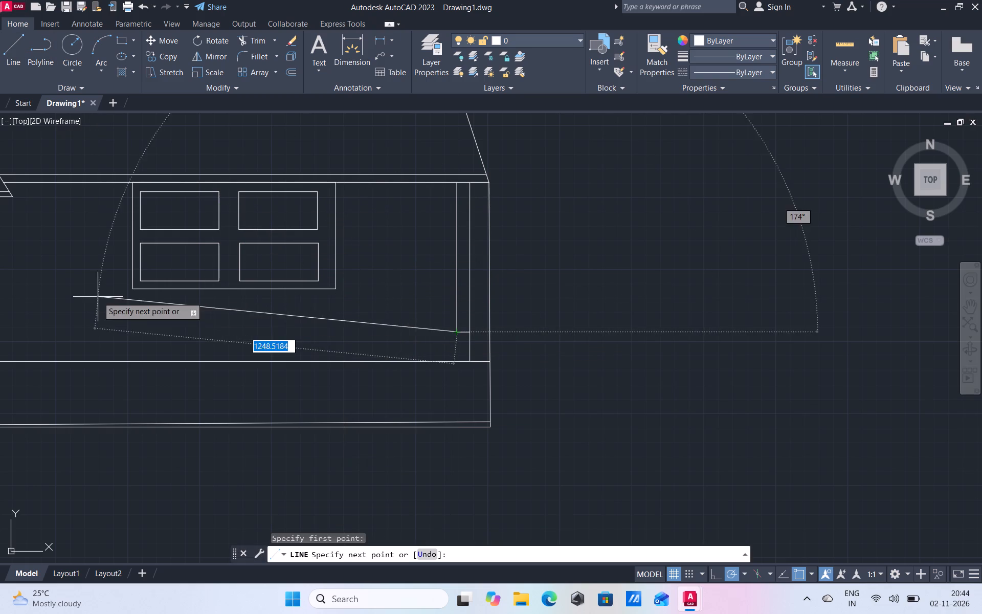
pyautogui.scroll(-2, 116, 315)
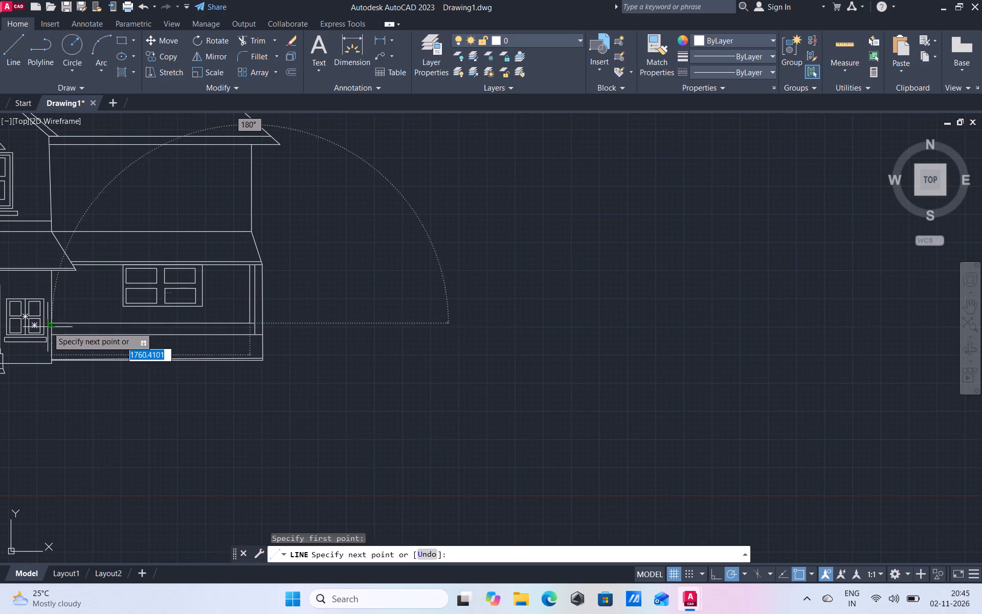
pyautogui.click(52, 322)
pyautogui.rightClick(130, 321)
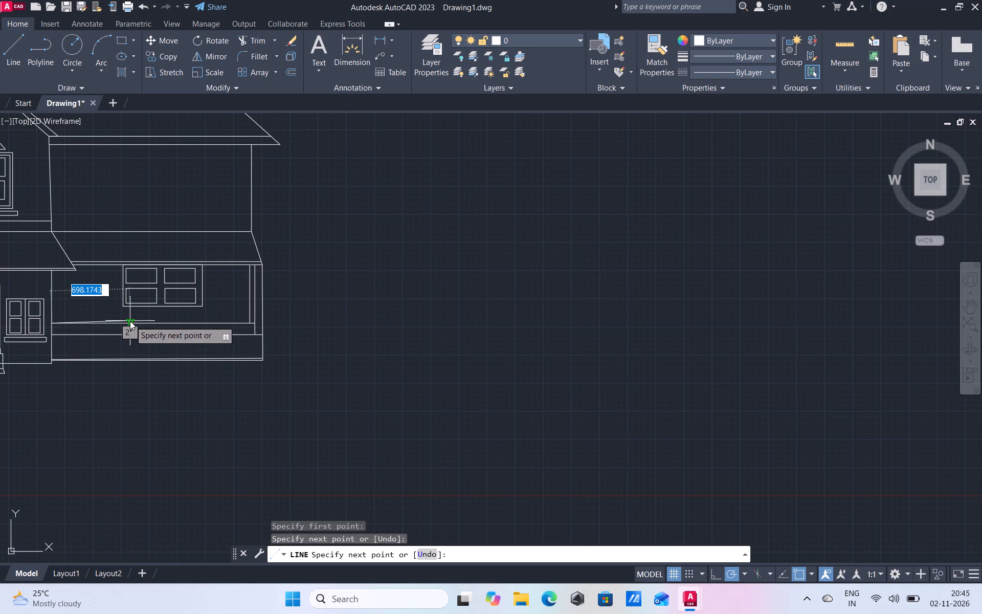
pyautogui.click(160, 344)
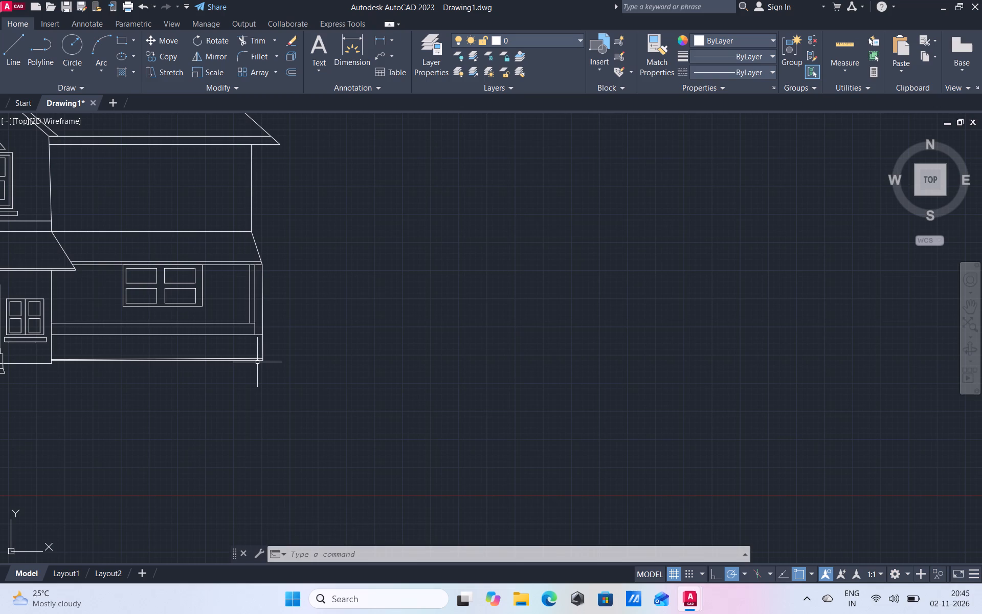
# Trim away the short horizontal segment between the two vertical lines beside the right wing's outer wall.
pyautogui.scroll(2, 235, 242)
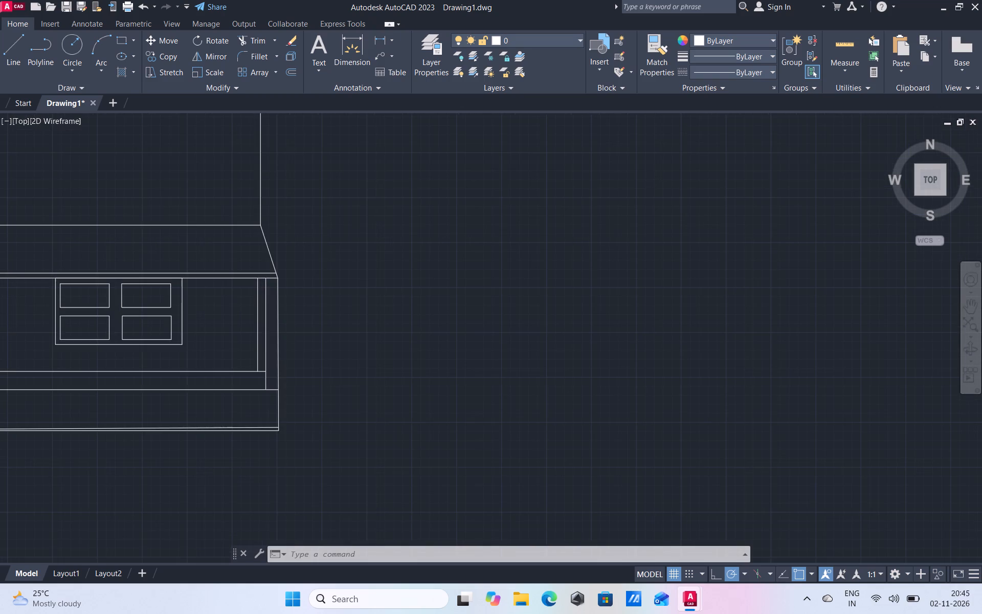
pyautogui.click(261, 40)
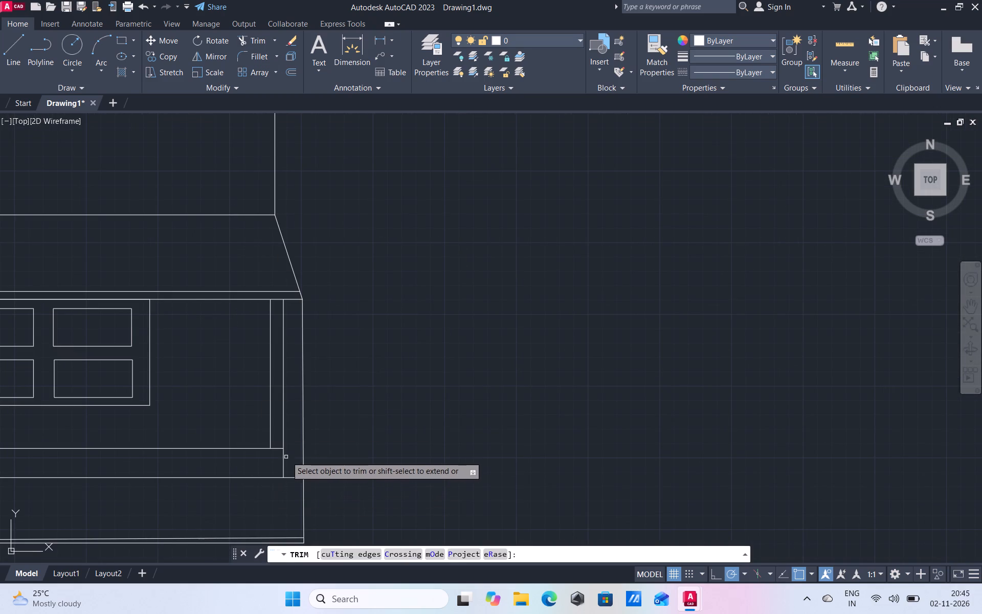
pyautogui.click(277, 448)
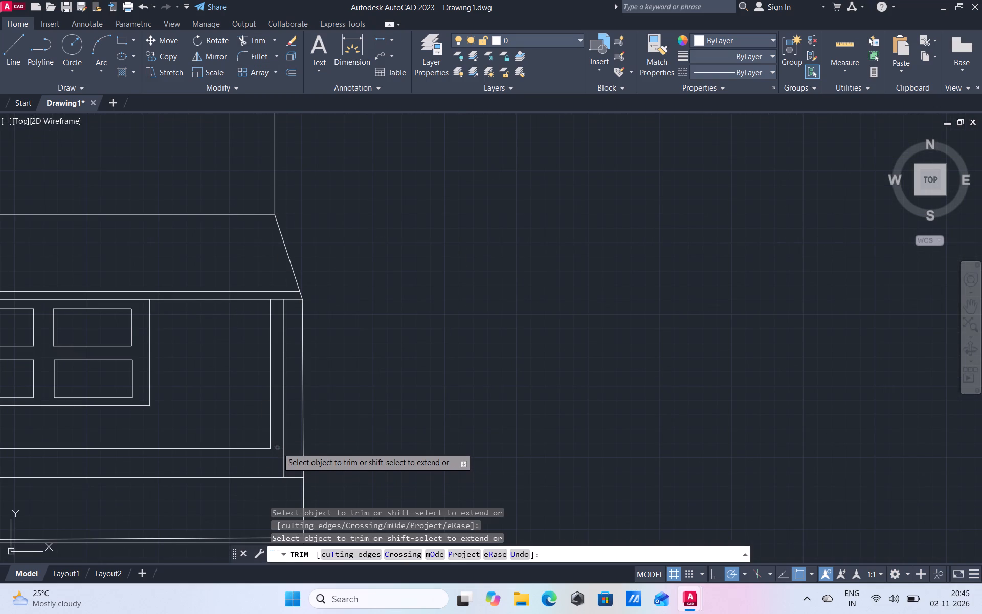
# Draw a short diagonal line from the inner vertical line's lower end down to the neighbouring vertical line at the right wing's recess.
pyautogui.click(10, 51)
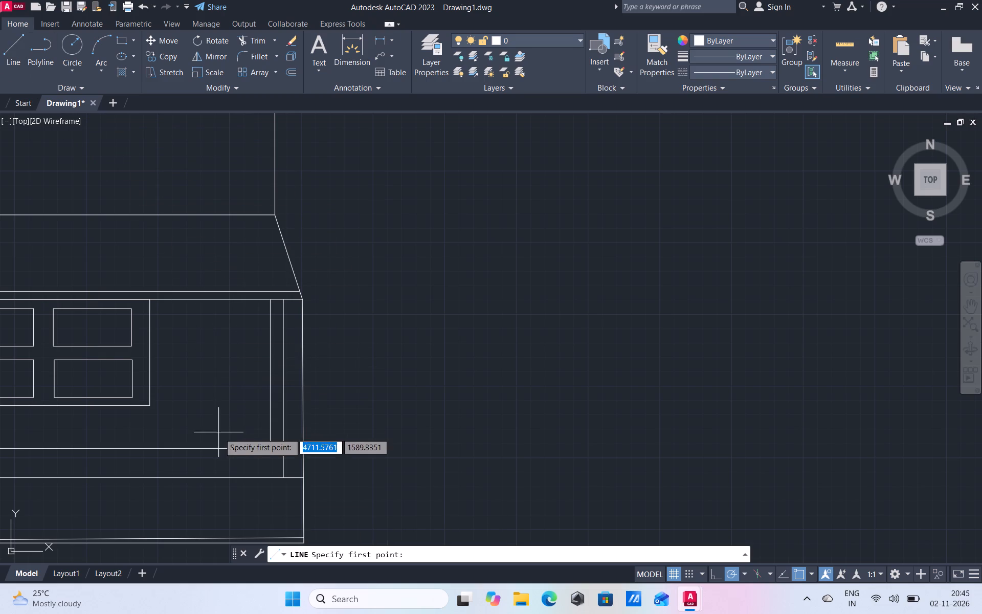
pyautogui.click(270, 450)
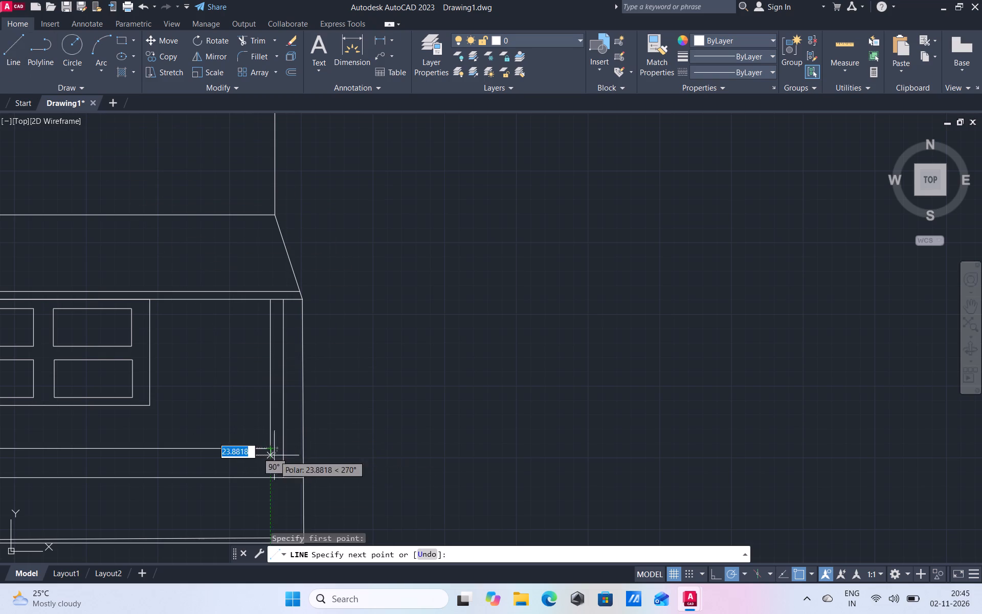
pyautogui.click(284, 464)
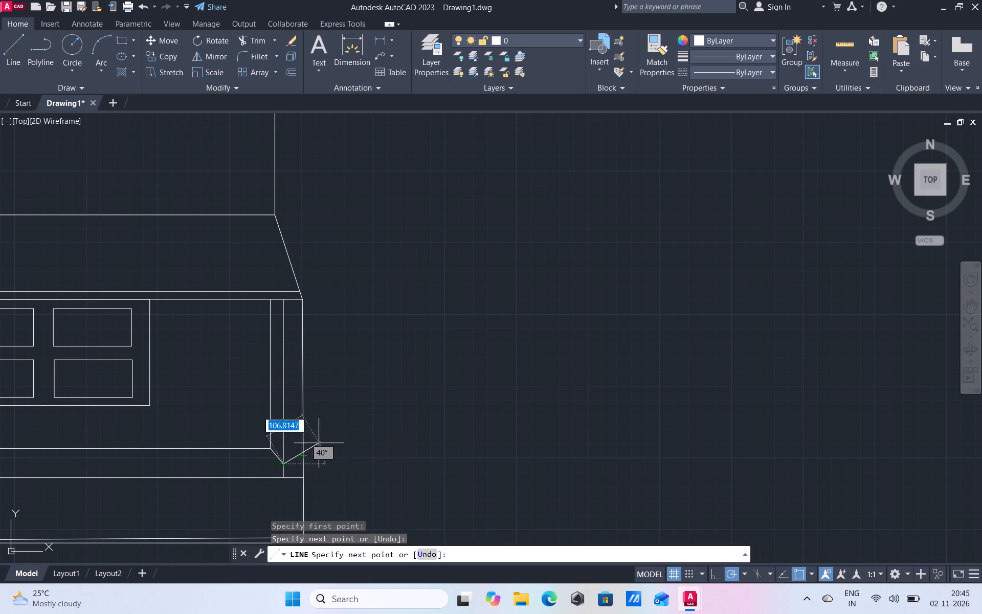
pyautogui.rightClick(359, 420)
pyautogui.click(385, 437)
# Draw a vertical line about 520 units long from the recess's floor line to the roof's bottom edge, across the window's left panes.
pyautogui.scroll(-3, 266, 312)
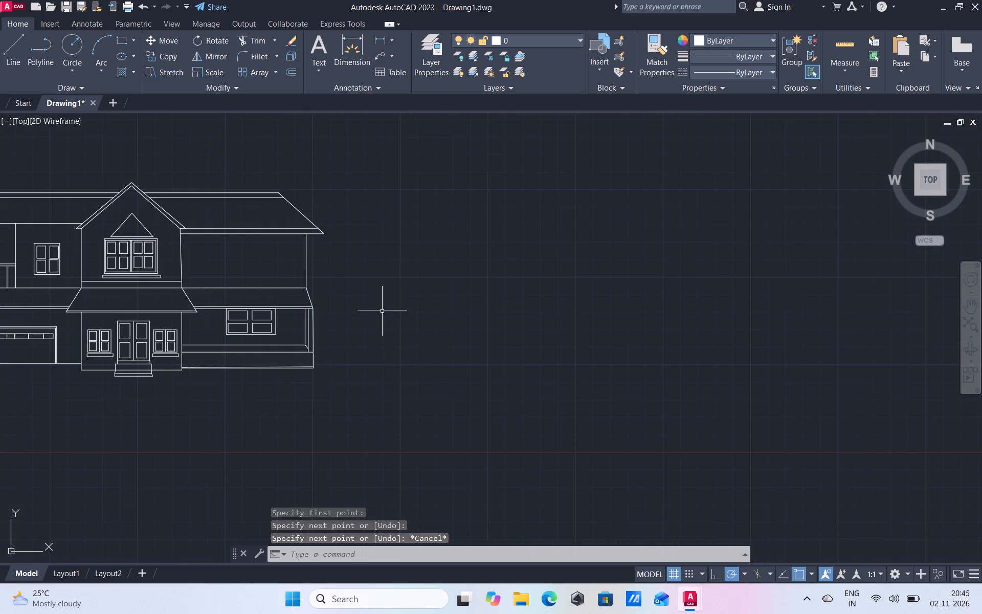
pyautogui.scroll(2, 217, 336)
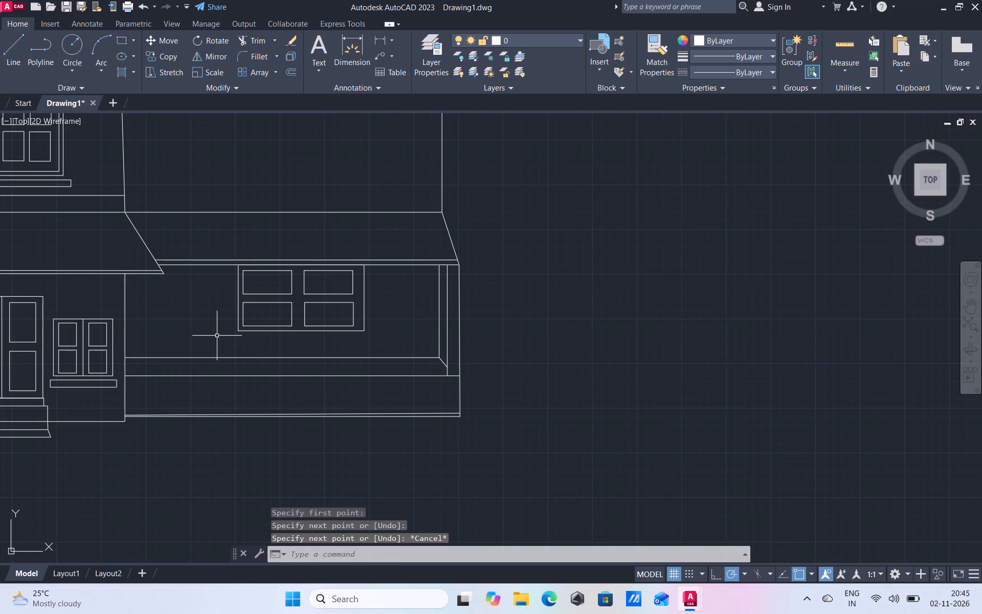
pyautogui.click(18, 50)
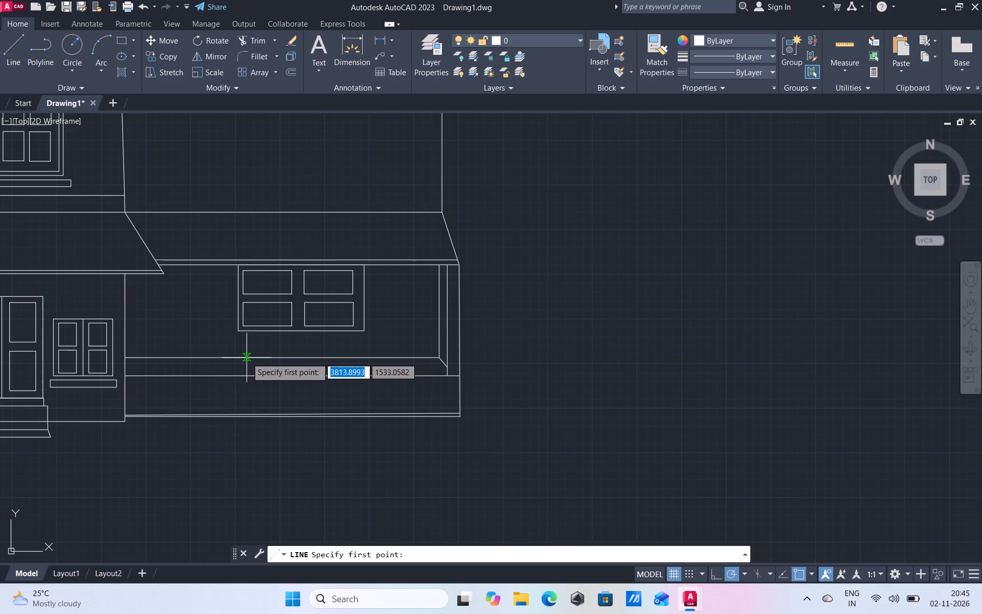
pyautogui.click(247, 358)
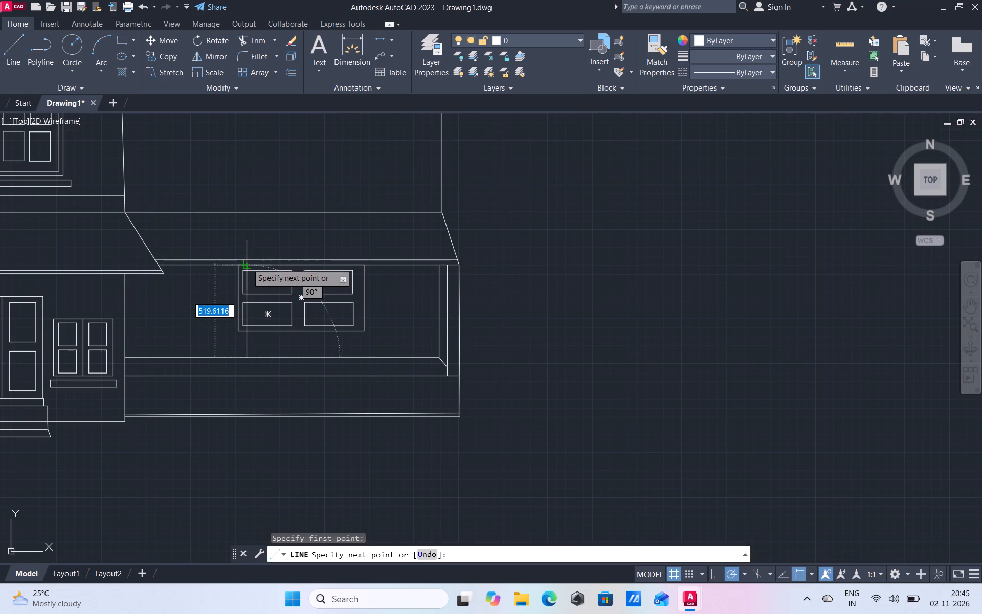
pyautogui.click(247, 262)
pyautogui.rightClick(281, 351)
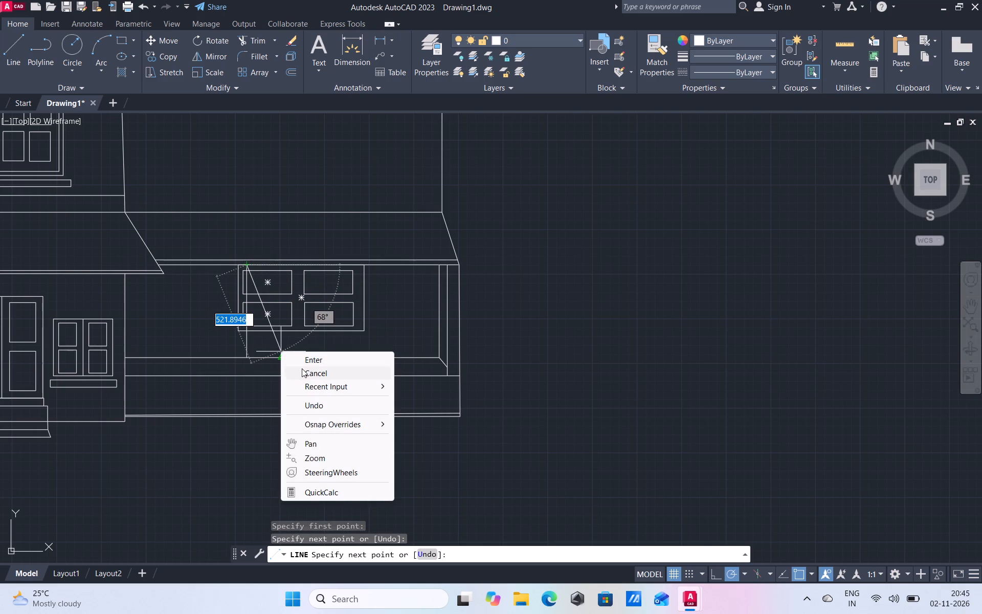
pyautogui.click(302, 368)
# Draw a parallel vertical line about 46 units right of the last one, from the recess's floor line to the roof's bottom edge.
pyautogui.click(12, 59)
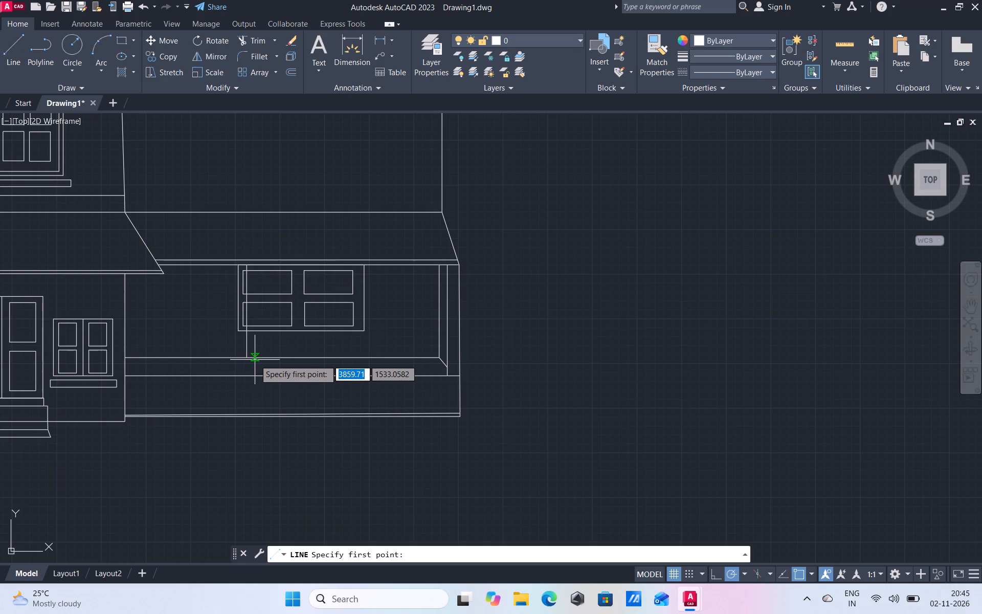
pyautogui.click(255, 358)
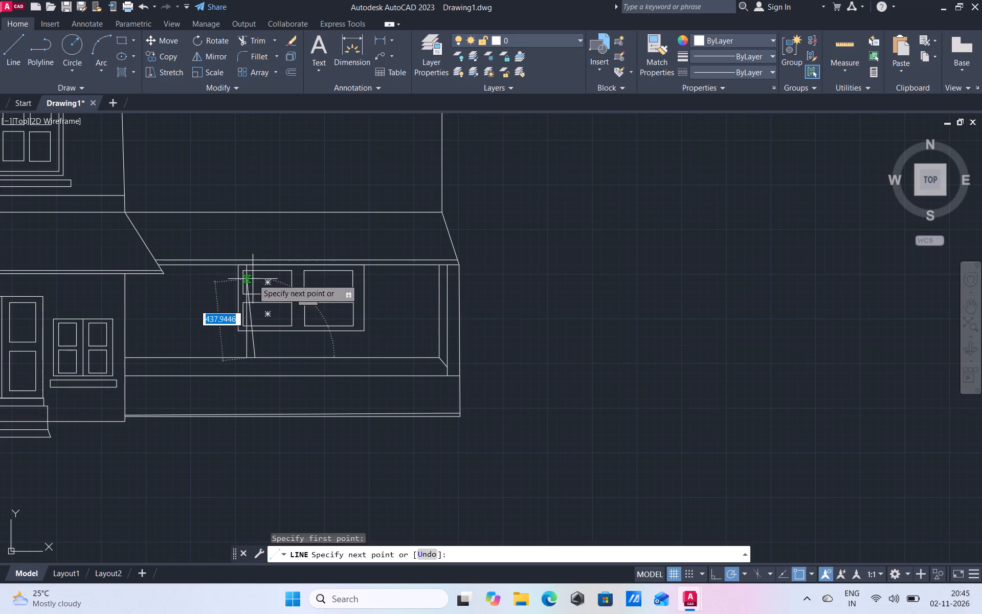
pyautogui.moveTo(256, 267); pyautogui.dragTo(257, 279)
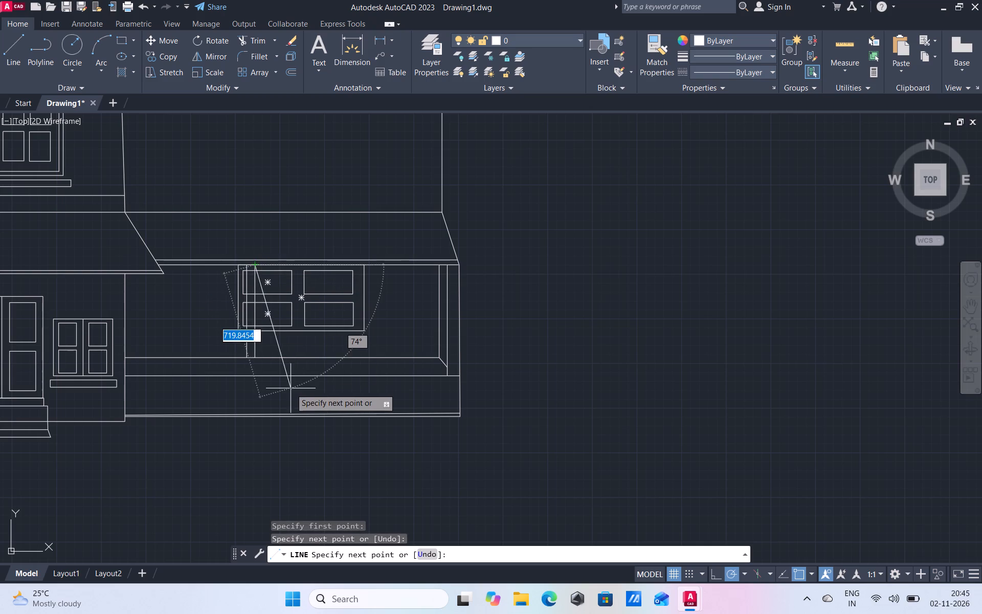
pyautogui.rightClick(294, 365)
pyautogui.click(333, 388)
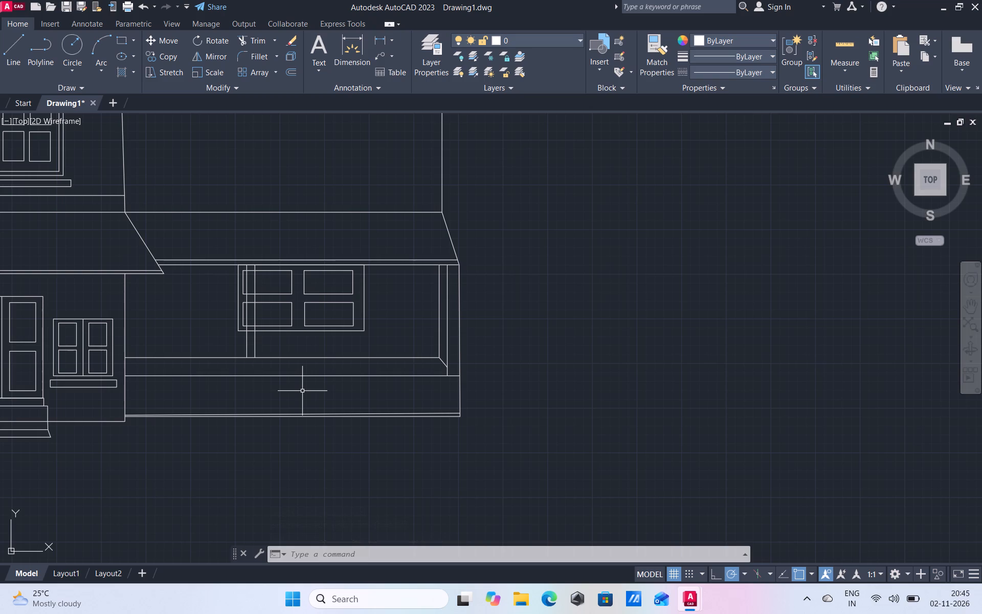
# Hatch the low wall strip along the right wing's base with the AR-BRSTD brick pattern.
pyautogui.scroll(-2, 367, 349)
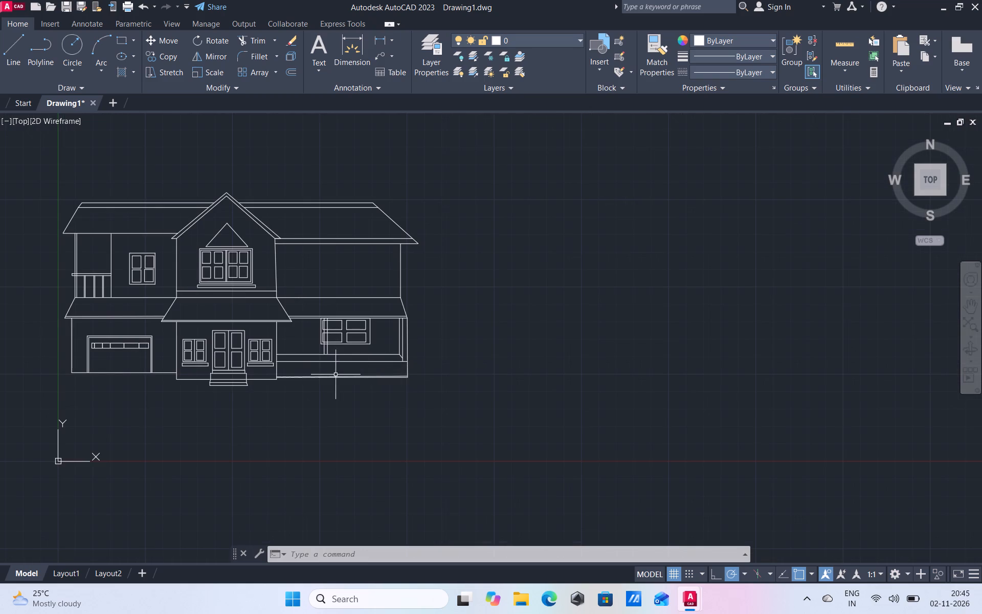
pyautogui.click(131, 69)
pyautogui.click(148, 91)
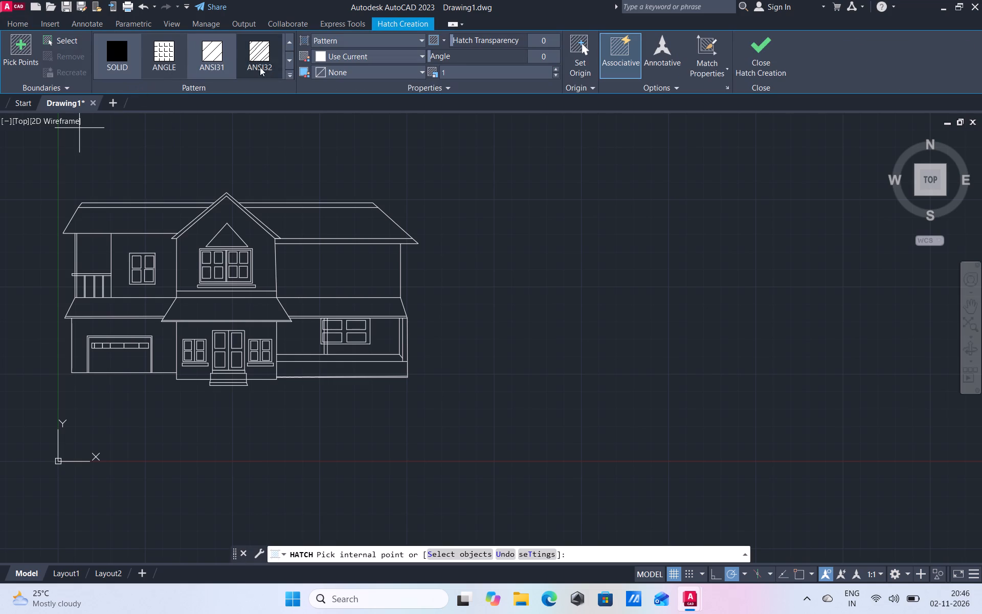
pyautogui.click(422, 56)
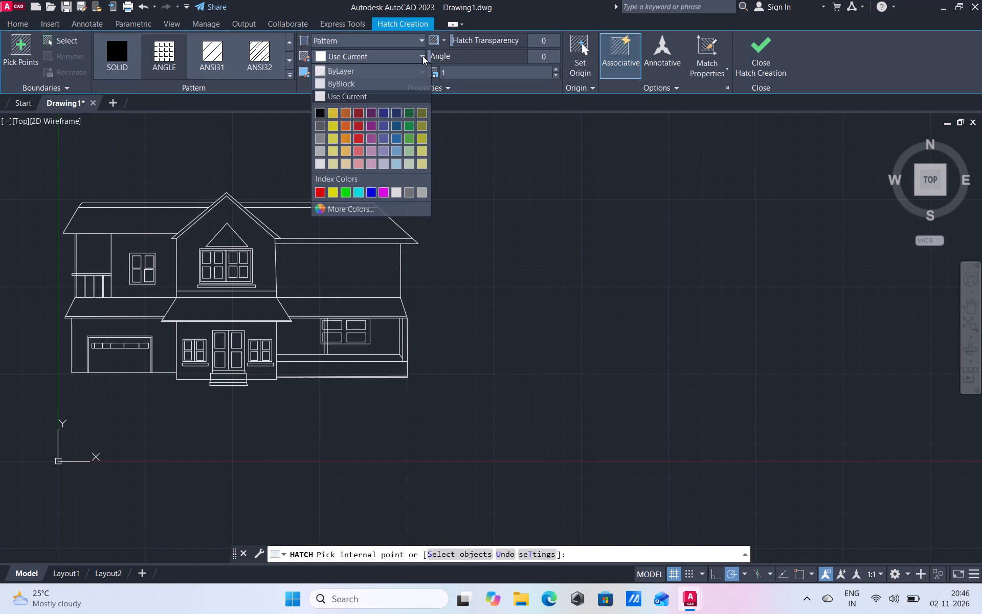
pyautogui.click(421, 40)
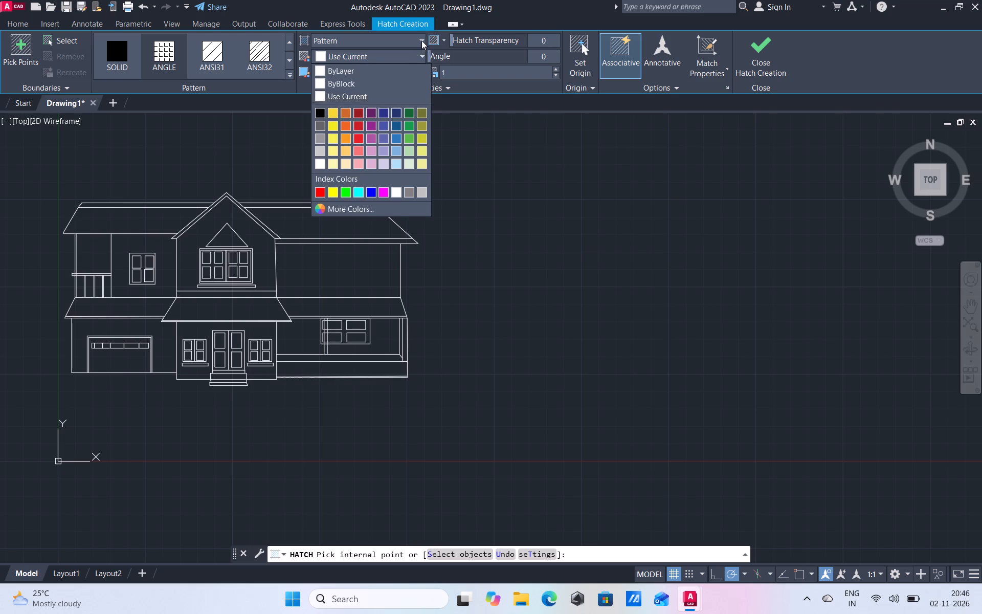
pyautogui.click(421, 40)
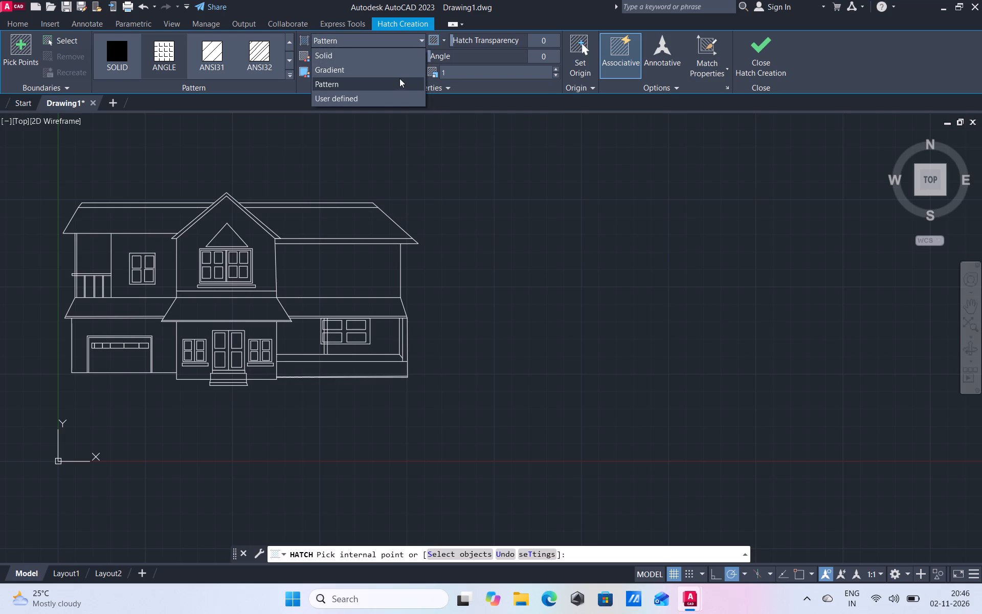
pyautogui.click(397, 82)
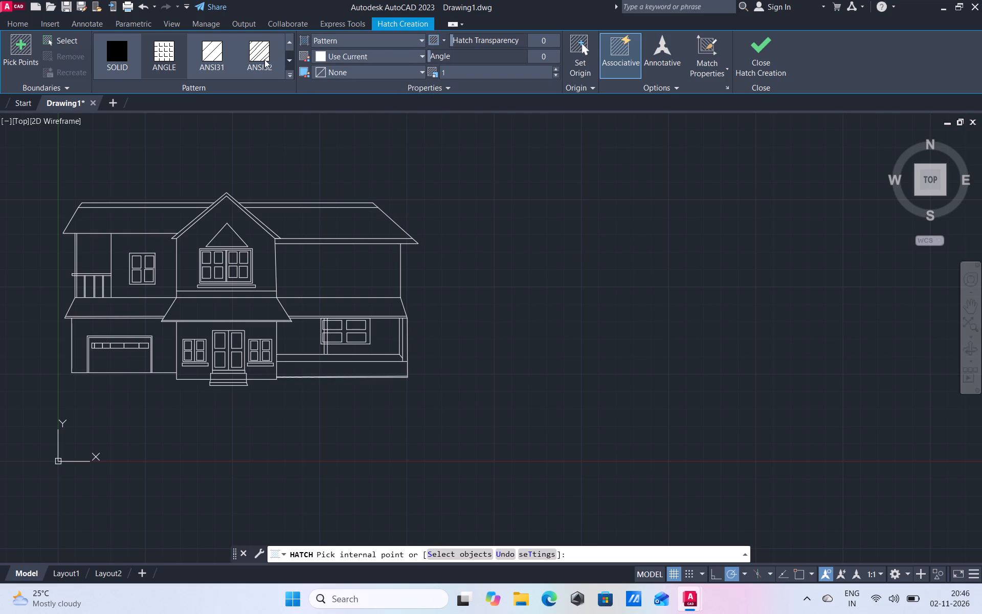
pyautogui.click(292, 62)
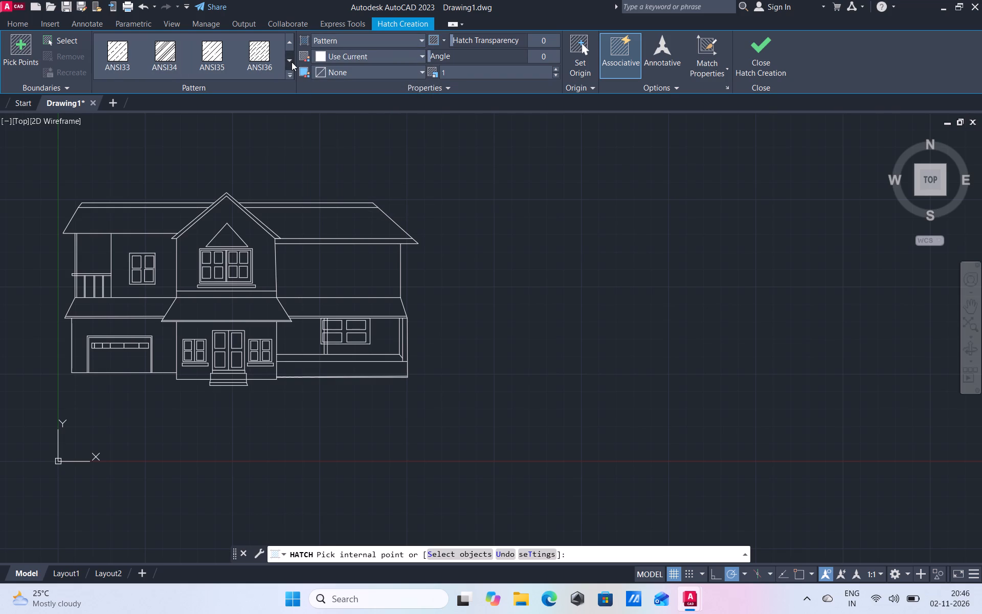
pyautogui.click(289, 76)
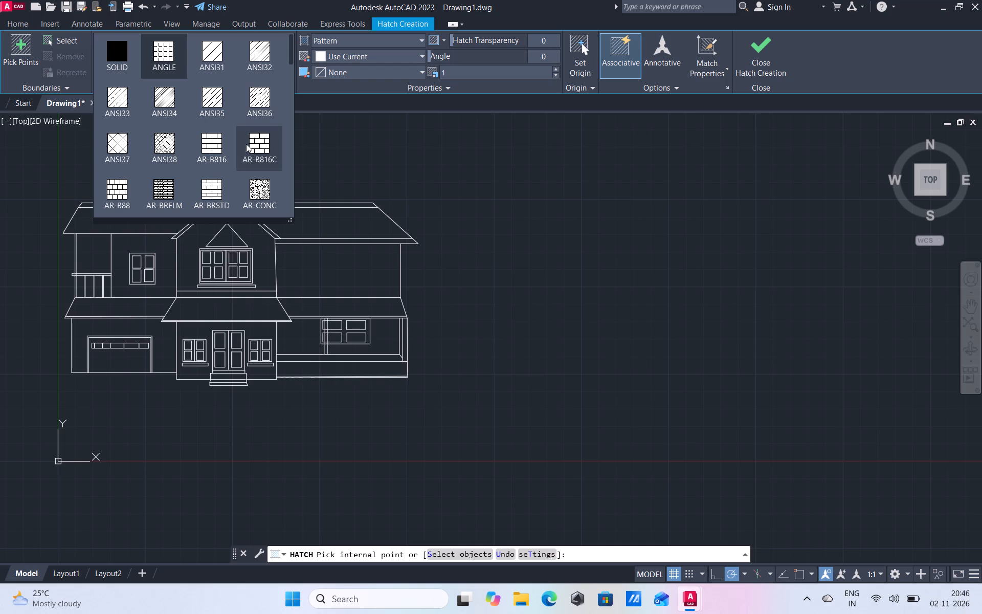
pyautogui.click(215, 147)
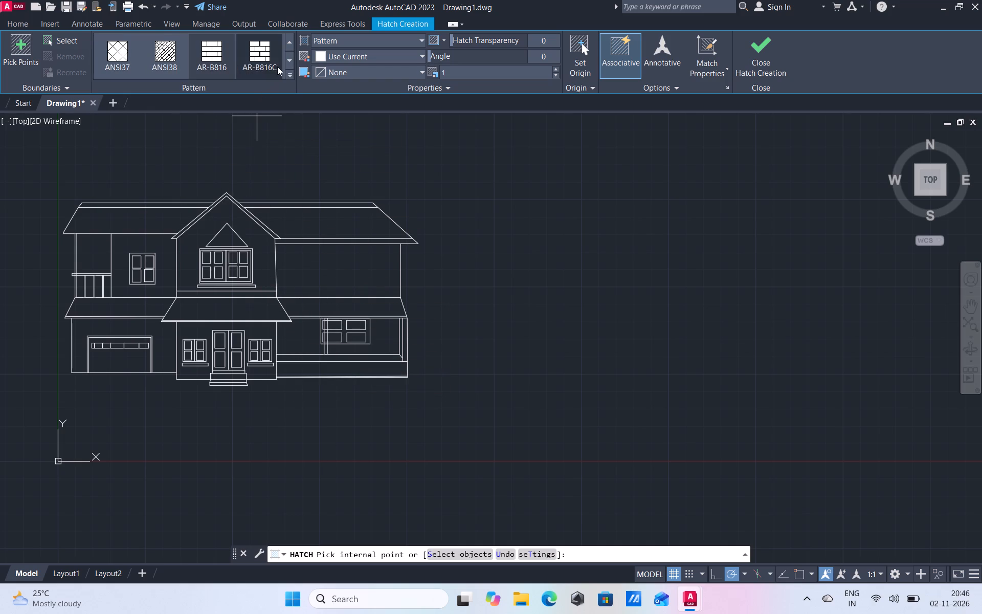
pyautogui.click(288, 75)
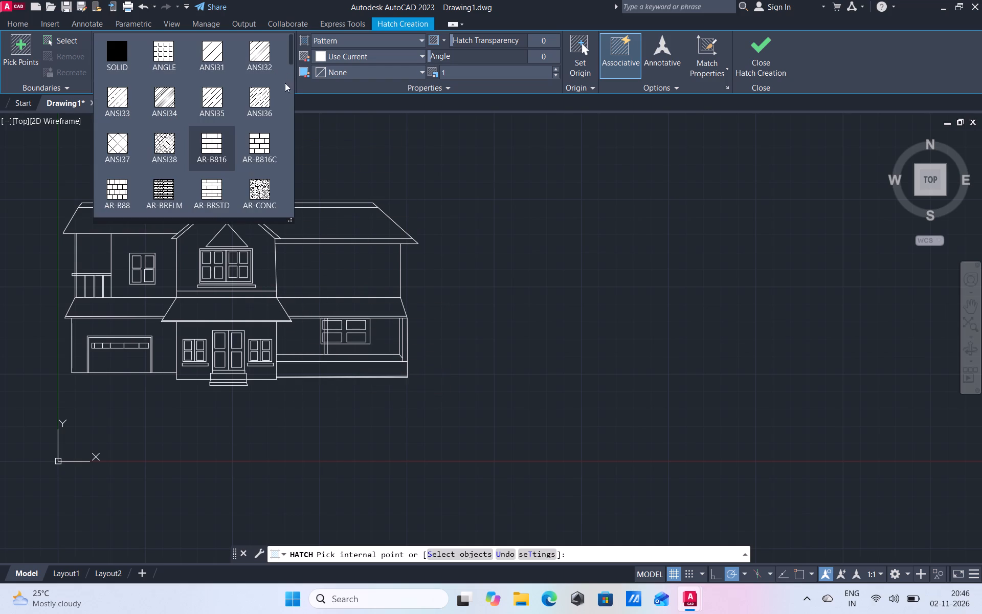
pyautogui.click(213, 194)
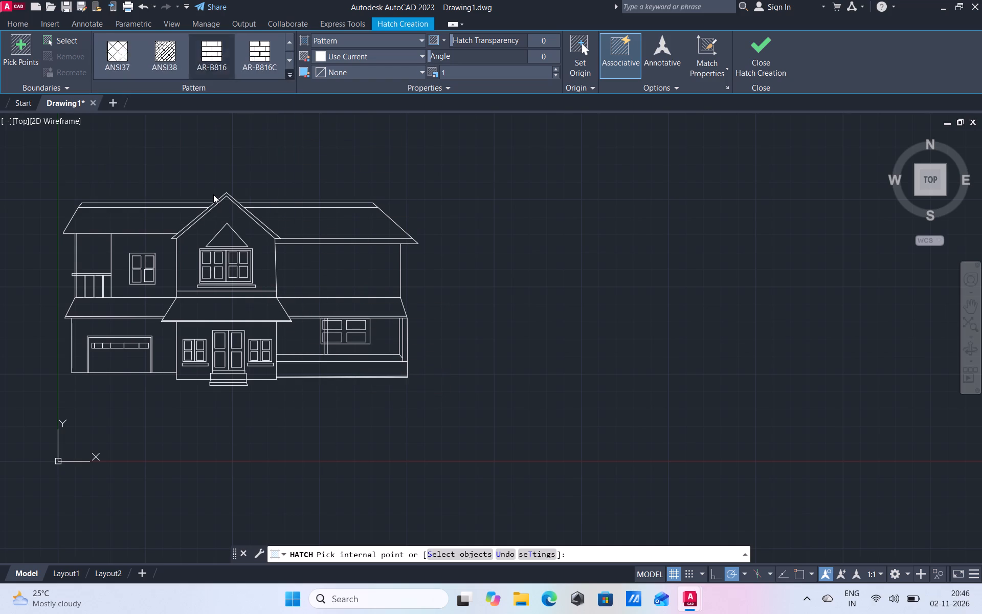
pyautogui.click(326, 371)
pyautogui.rightClick(505, 420)
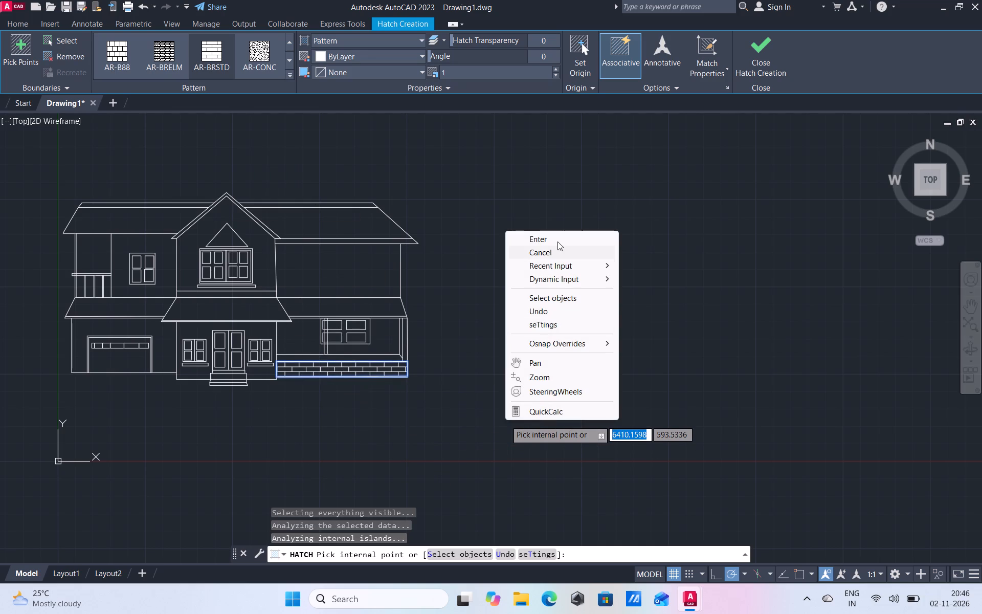
pyautogui.click(557, 248)
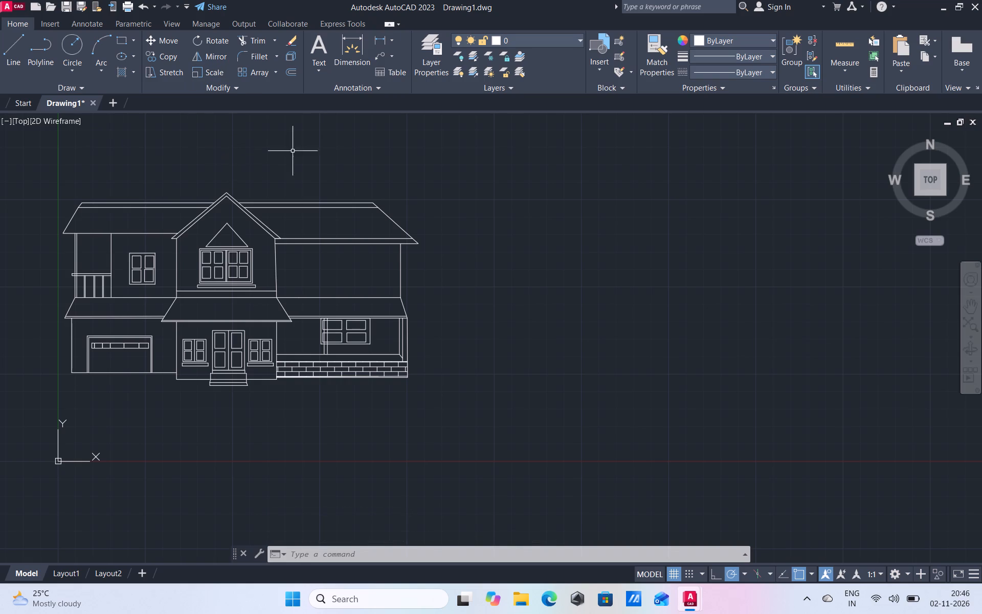
# Start a linear gradient fill with Cyan as first colour and fill all eight panes of the gabled centre's upper window.
pyautogui.click(453, 556)
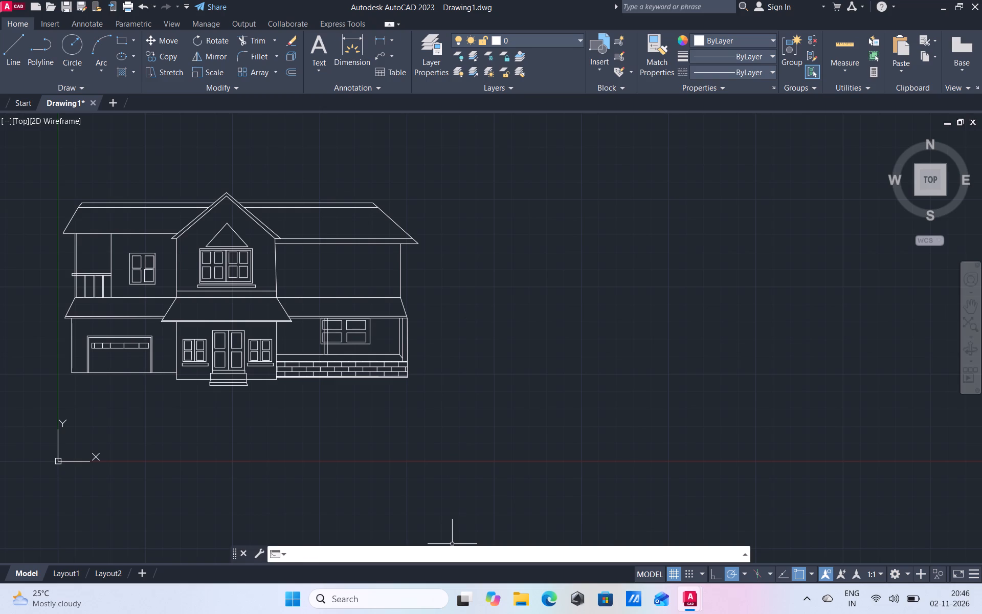
pyautogui.click(131, 71)
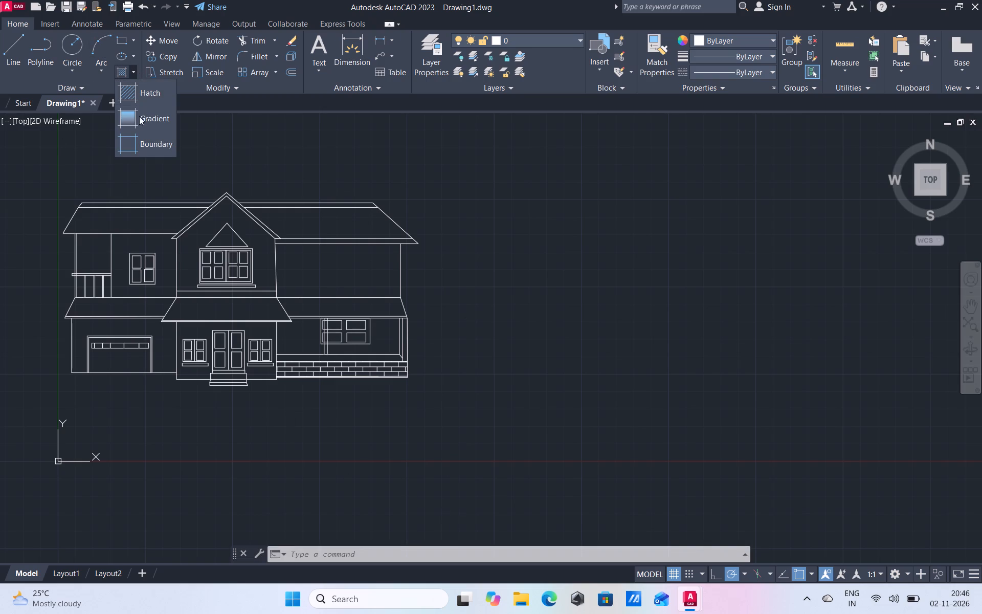
pyautogui.click(138, 120)
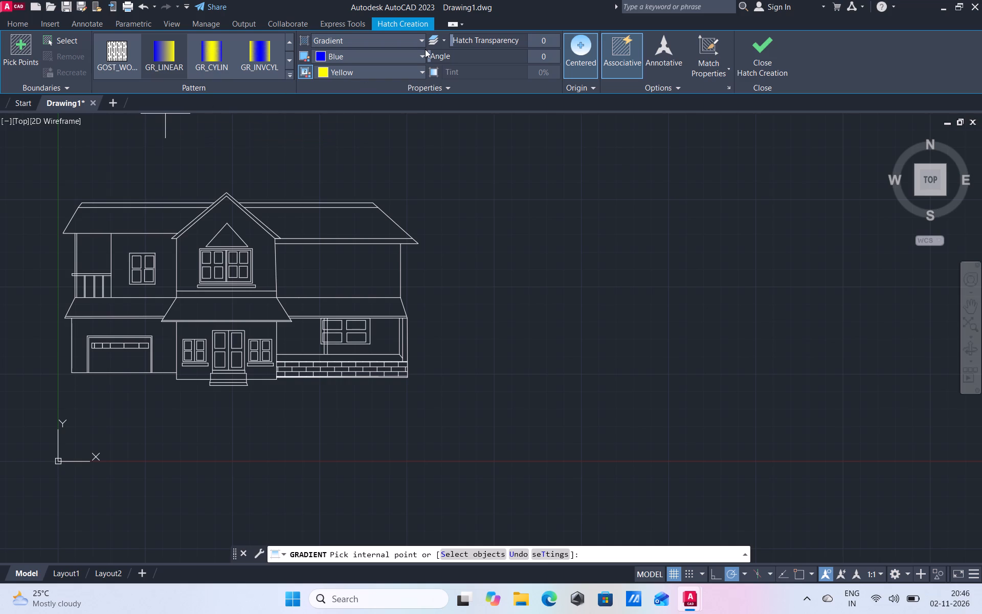
pyautogui.click(422, 54)
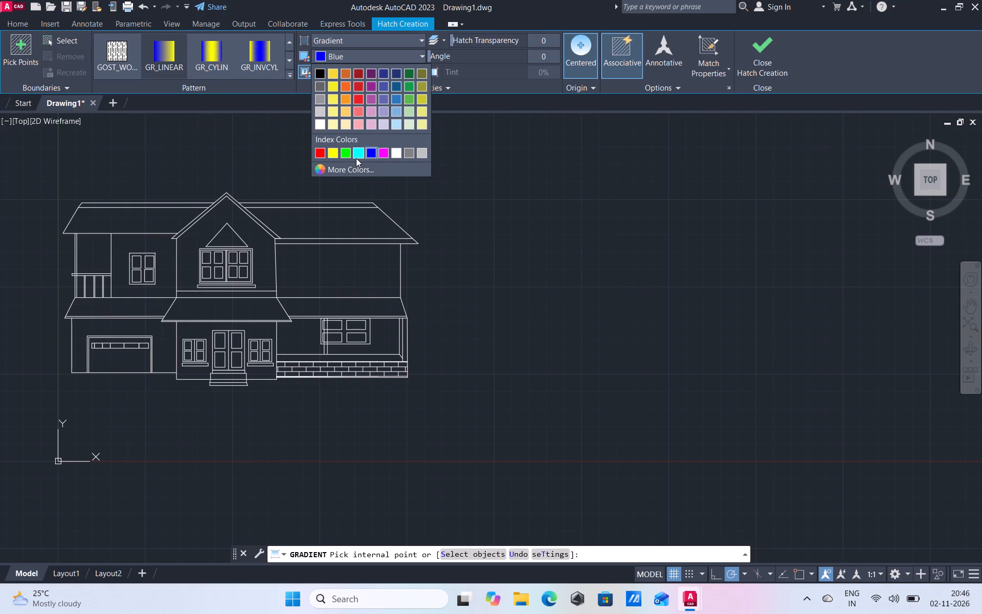
pyautogui.click(356, 153)
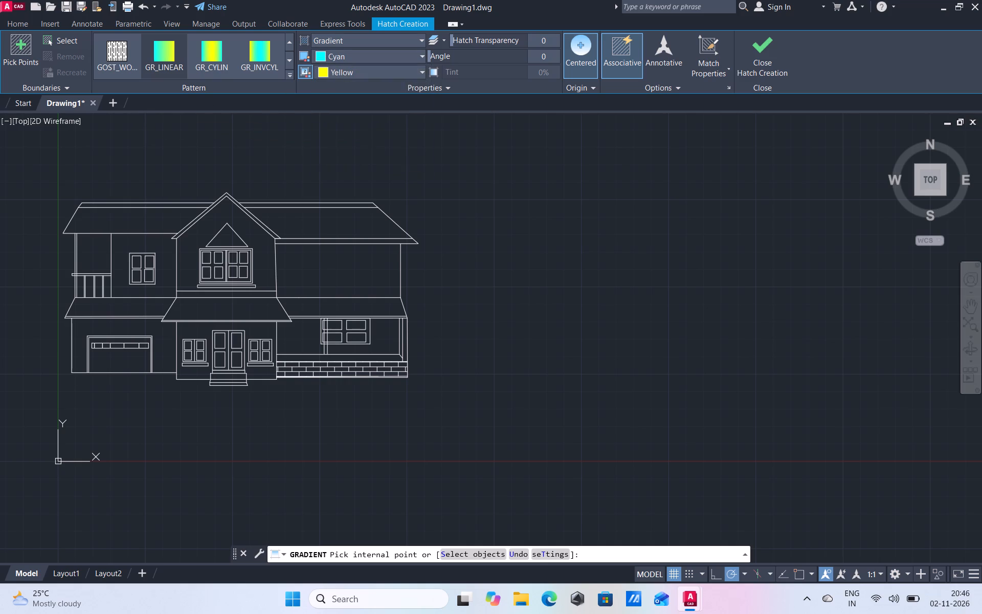
pyautogui.scroll(2, 198, 261)
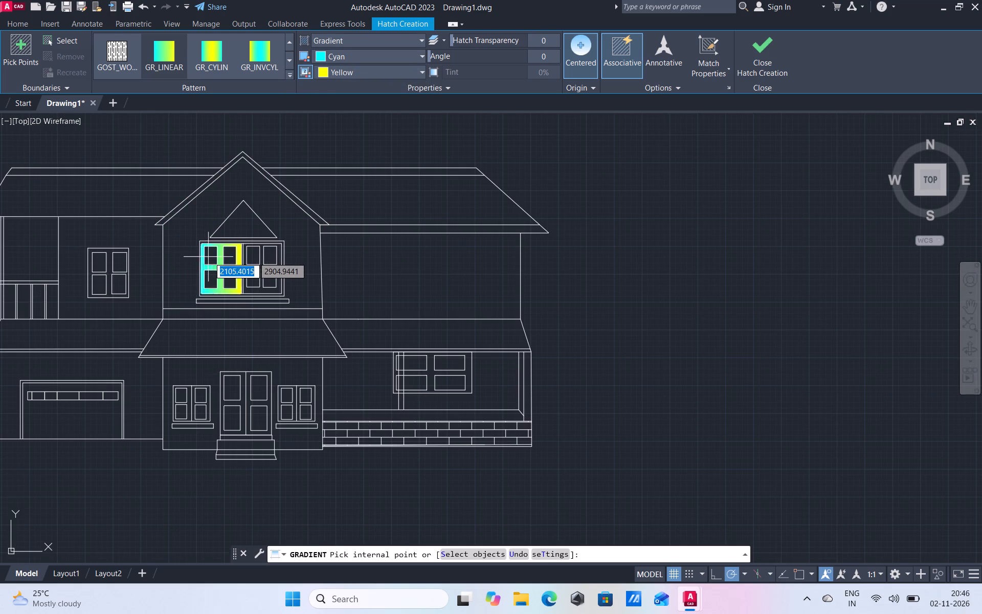
pyautogui.click(210, 257)
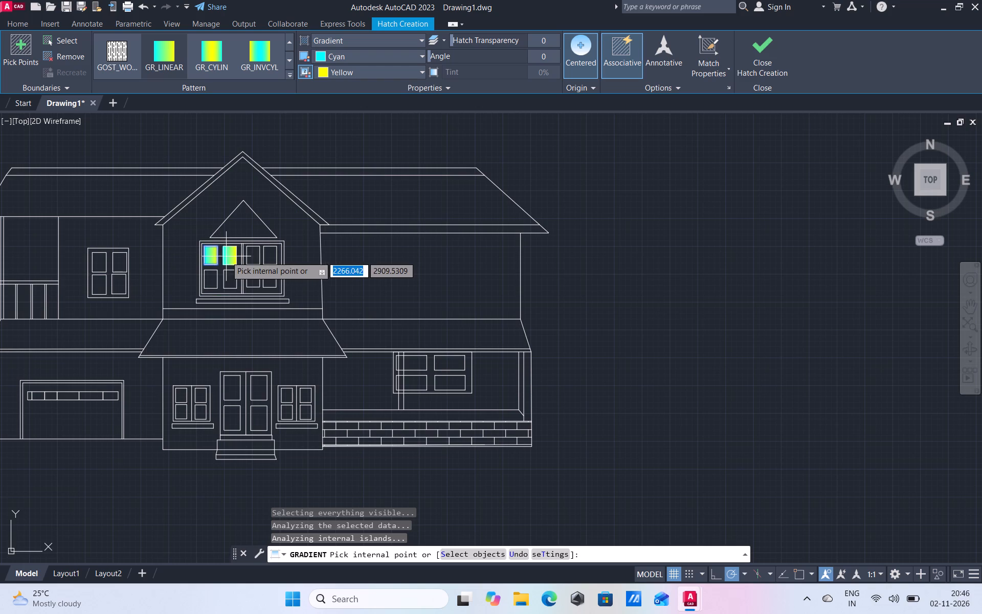
pyautogui.click(227, 256)
pyautogui.click(231, 275)
pyautogui.click(214, 282)
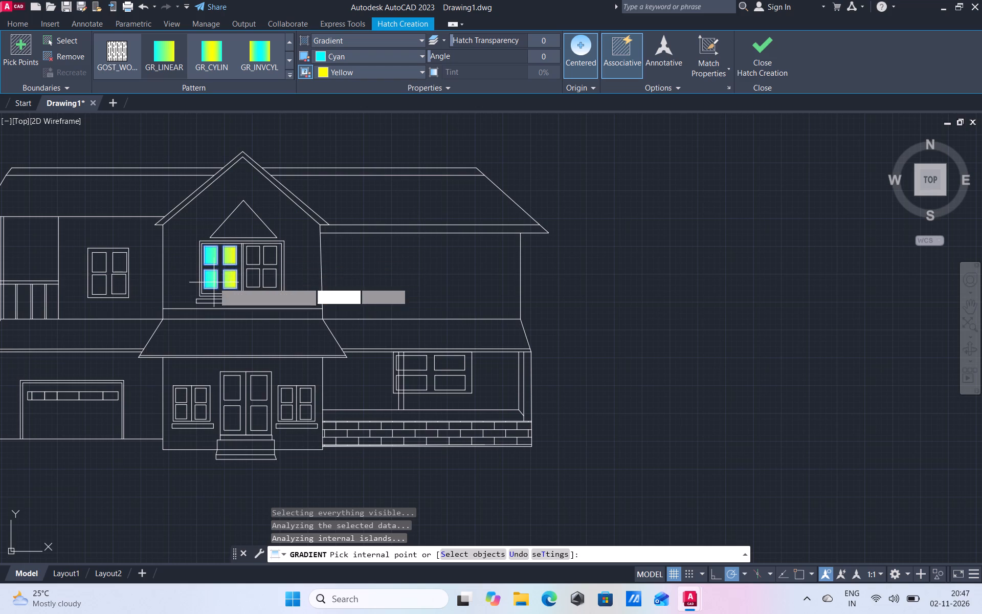
pyautogui.click(252, 255)
pyautogui.click(269, 255)
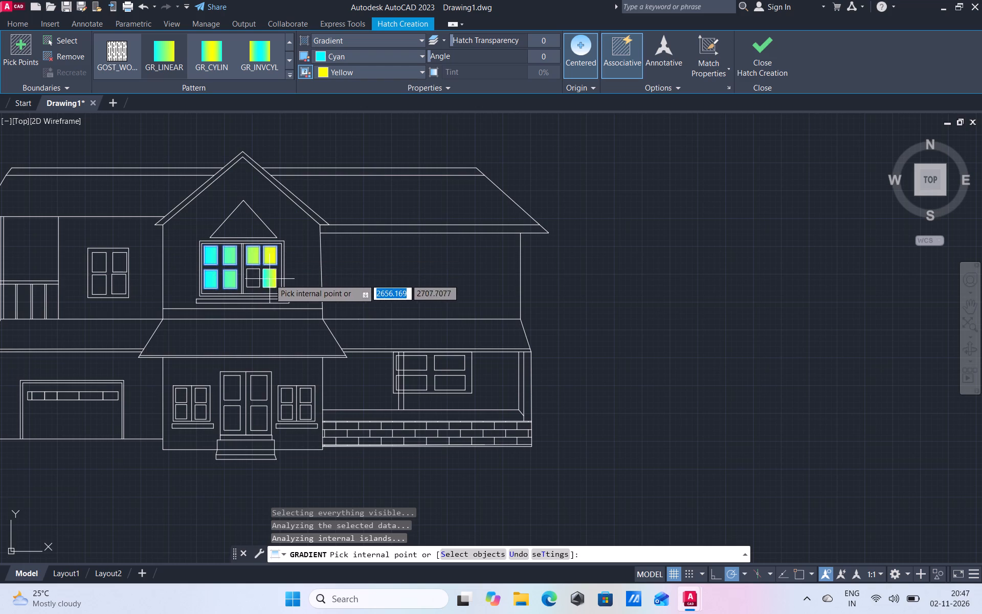
pyautogui.click(270, 279)
pyautogui.click(248, 279)
# Add the four panes of the upper-floor window beside the balcony to the gradient fill.
pyautogui.click(116, 262)
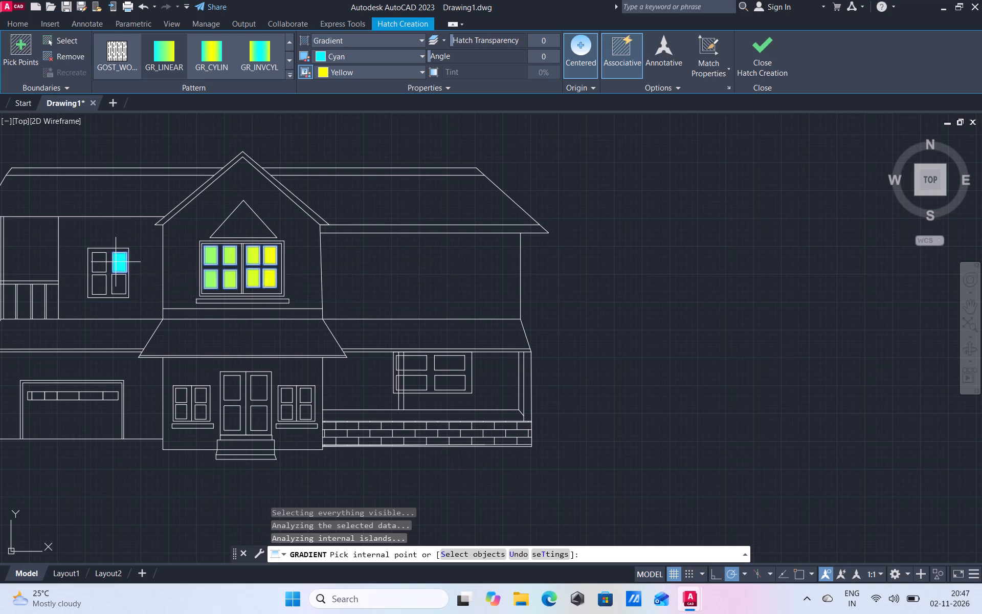
pyautogui.click(96, 262)
pyautogui.click(97, 288)
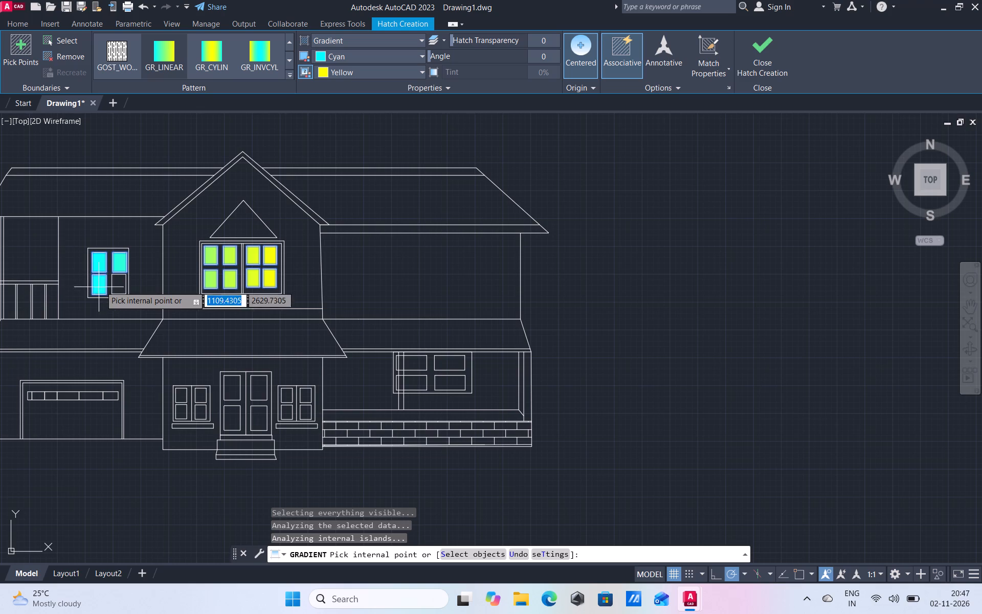
pyautogui.click(121, 284)
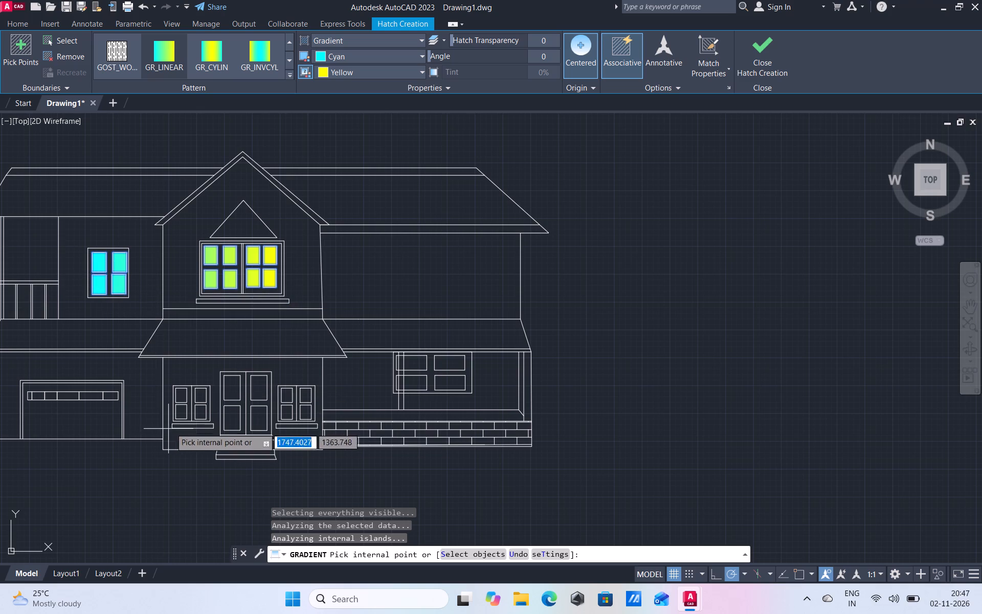
# Add the panes of both ground-floor windows flanking the front door, plus the door's upper-left panel, to the gradient fill.
pyautogui.click(178, 398)
pyautogui.click(200, 400)
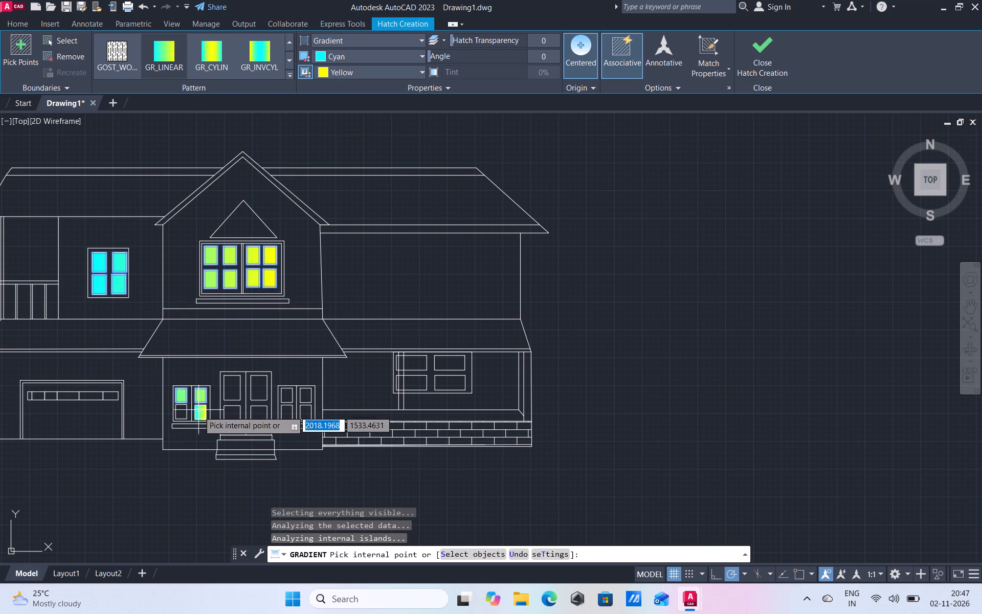
pyautogui.click(198, 413)
pyautogui.click(185, 415)
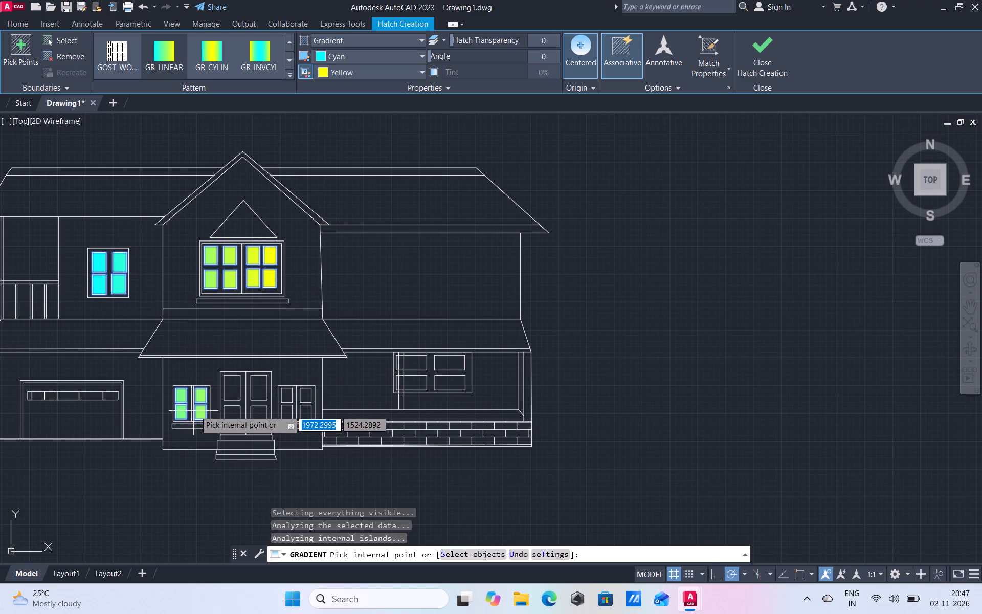
pyautogui.click(233, 390)
pyautogui.click(232, 393)
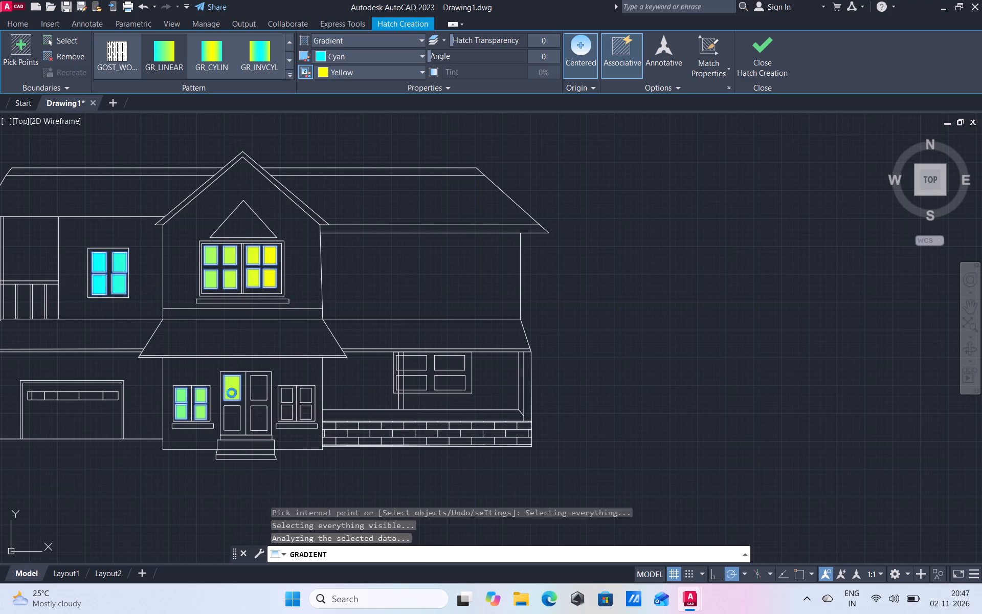
pyautogui.click(287, 400)
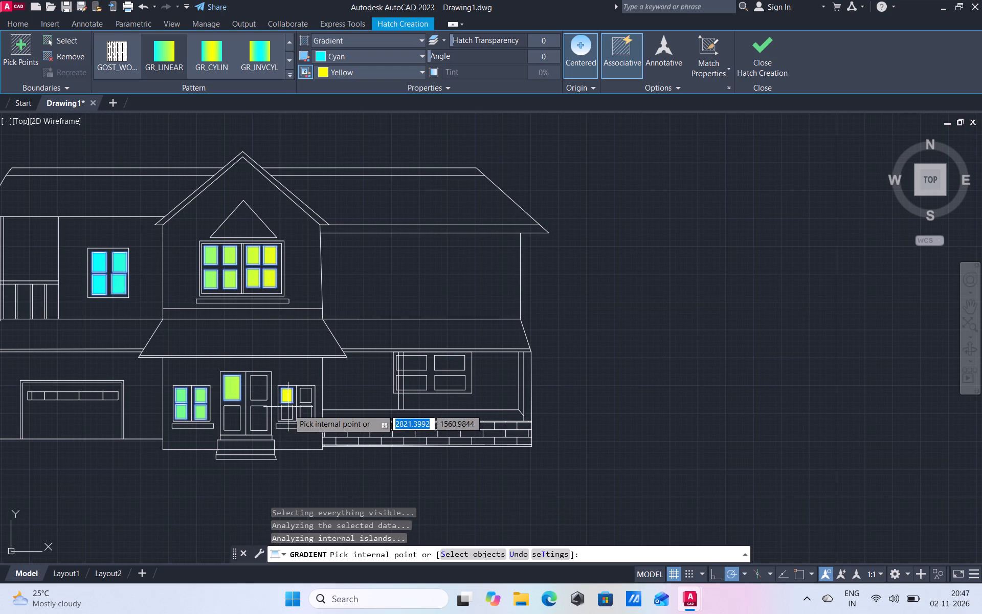
pyautogui.click(289, 416)
pyautogui.click(306, 397)
pyautogui.click(306, 412)
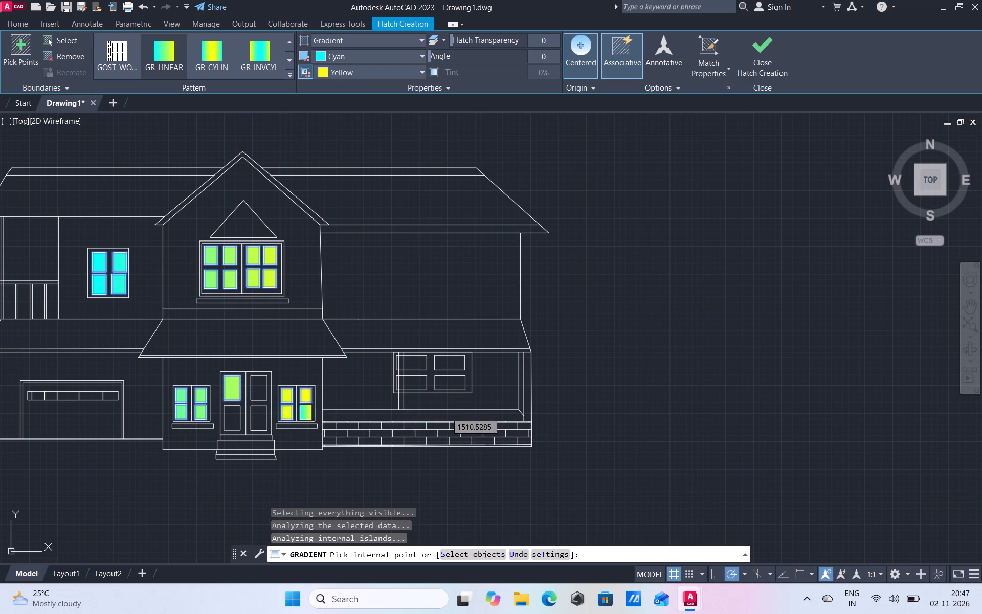
# Add the right wing's ground-floor window panes to the gradient fill, including the narrow slivers left of the vertical post.
pyautogui.click(414, 365)
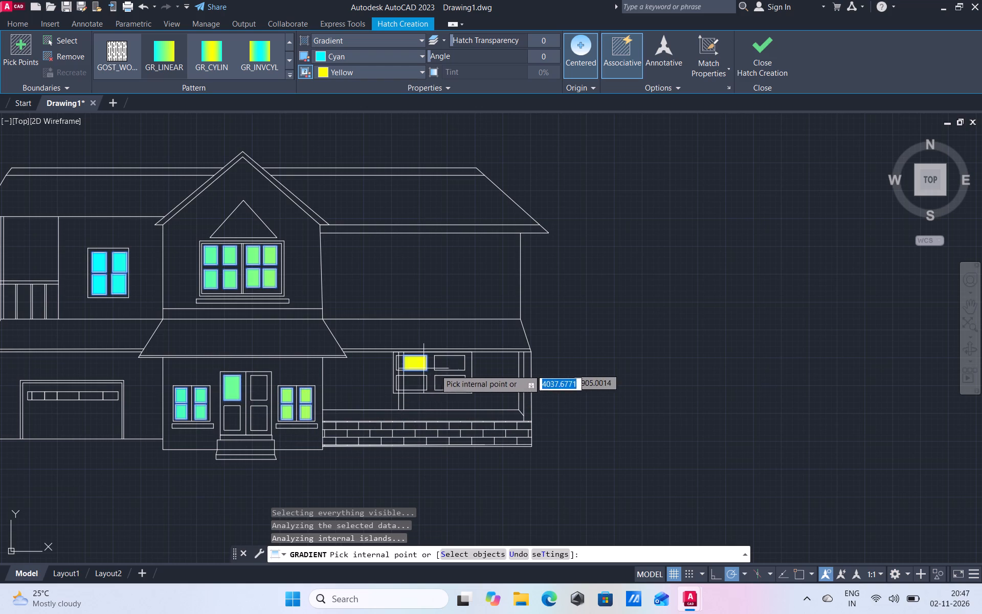
pyautogui.click(452, 366)
pyautogui.click(448, 388)
pyautogui.click(414, 388)
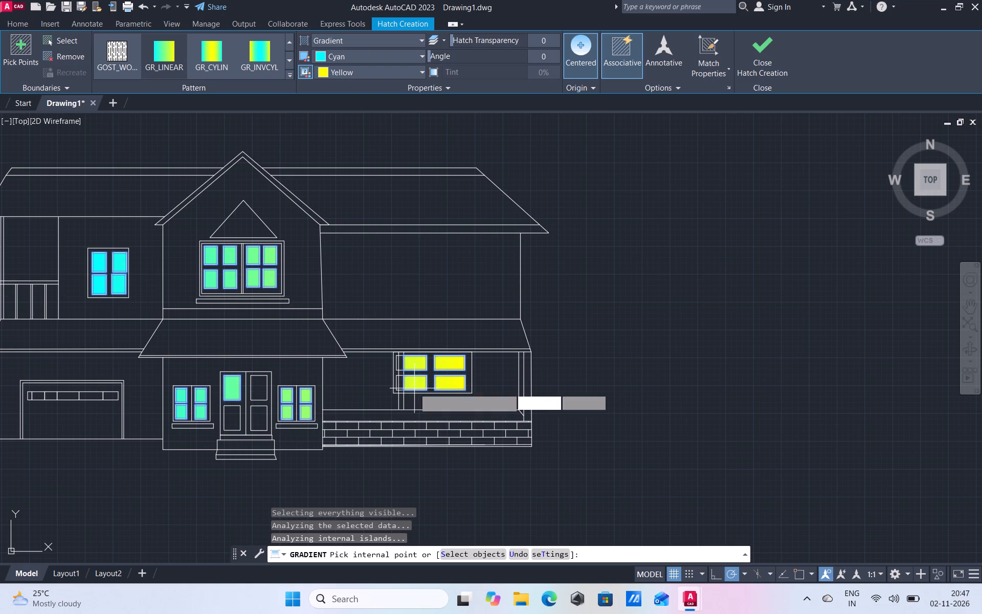
pyautogui.scroll(2, 401, 388)
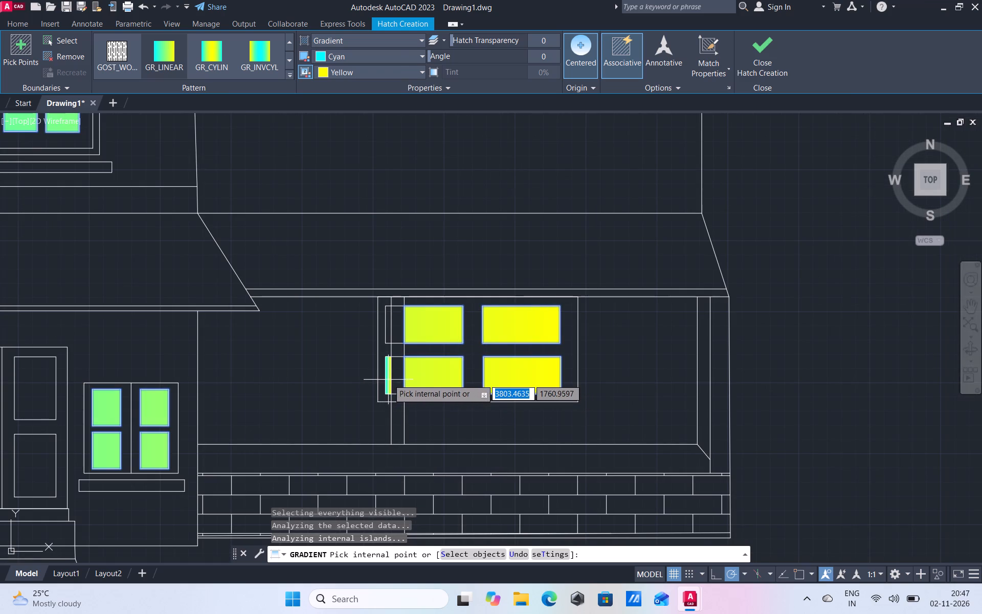
pyautogui.click(388, 379)
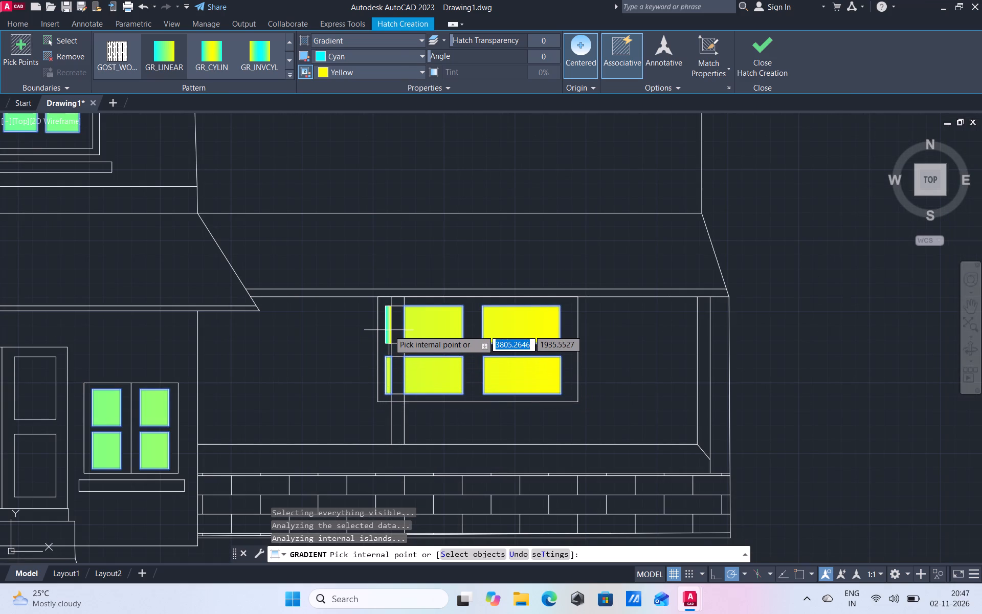
pyautogui.click(389, 330)
pyautogui.scroll(-3, 389, 330)
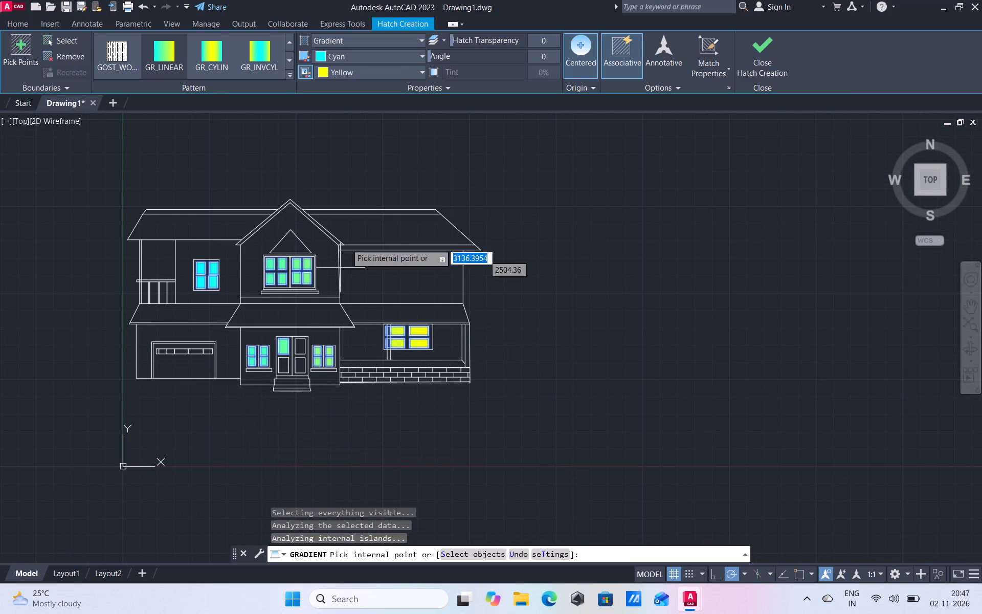
# Set the gradient's second colour to Cyan and finish the window pane fill.
pyautogui.click(422, 71)
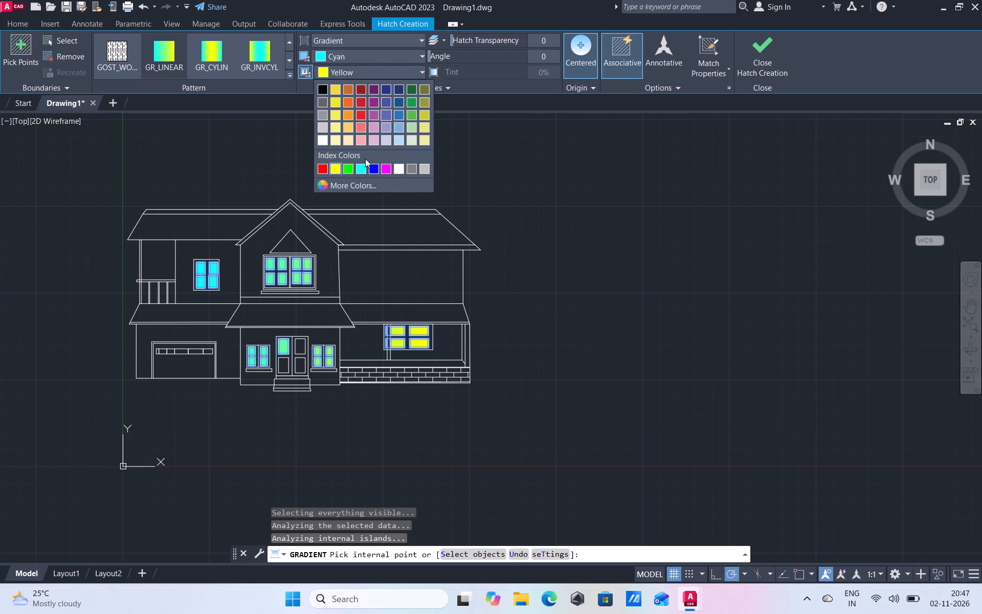
pyautogui.click(358, 168)
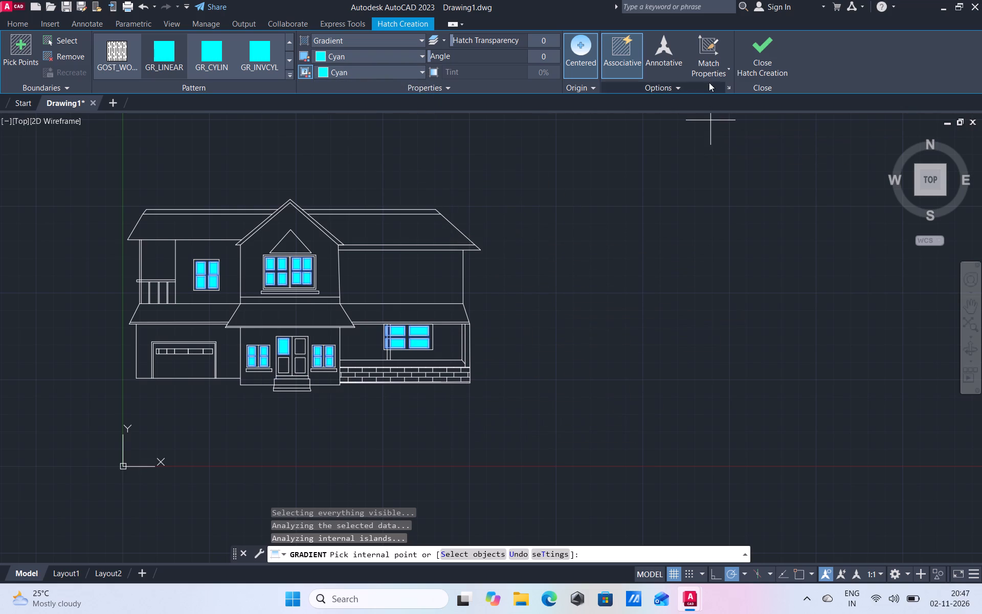
pyautogui.click(769, 50)
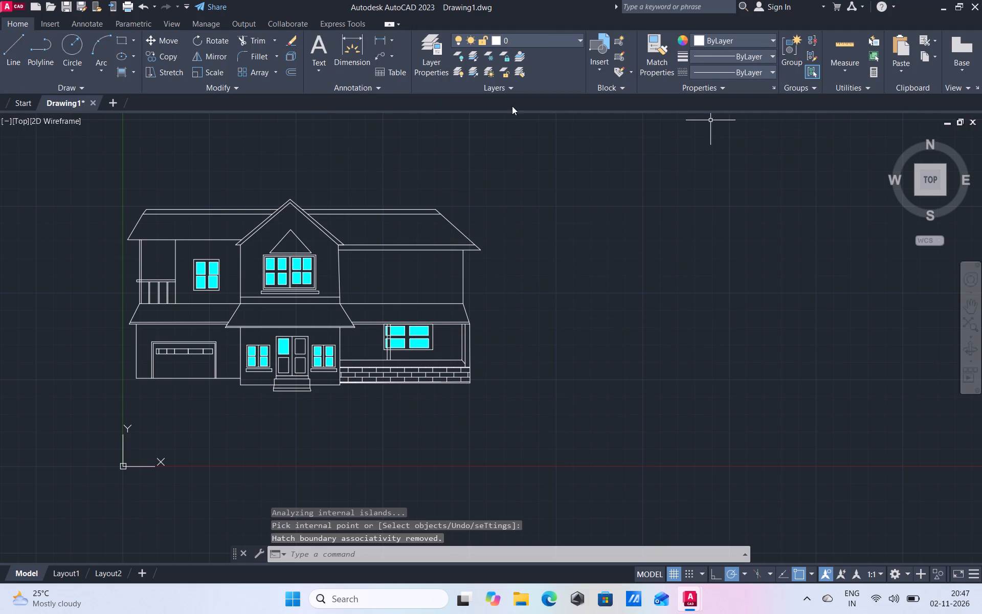
# Fill the front door's four panels with a gradient using colours 237,31,36 and Red.
pyautogui.click(135, 71)
pyautogui.click(145, 113)
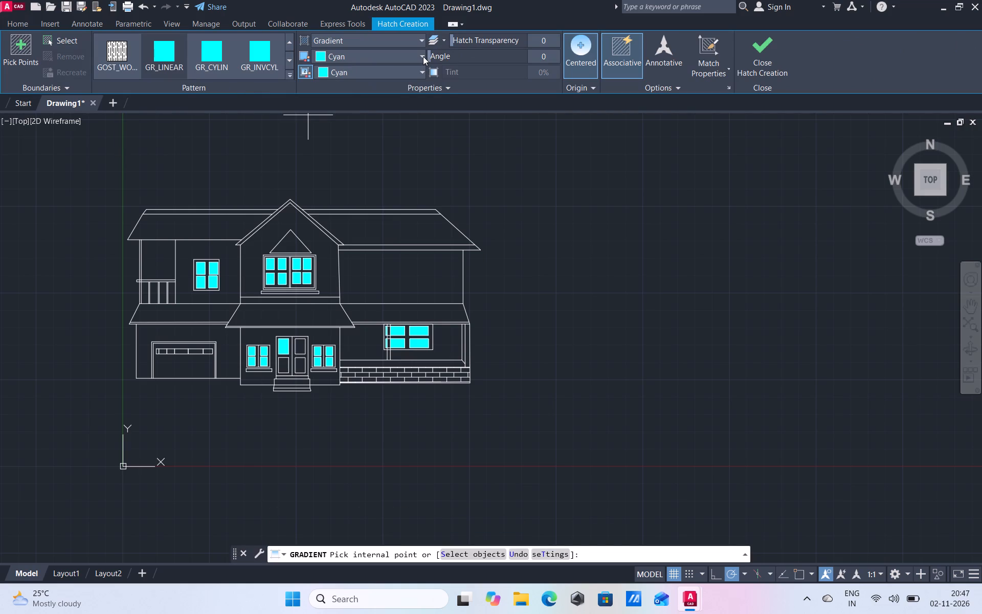
pyautogui.click(423, 56)
pyautogui.click(356, 97)
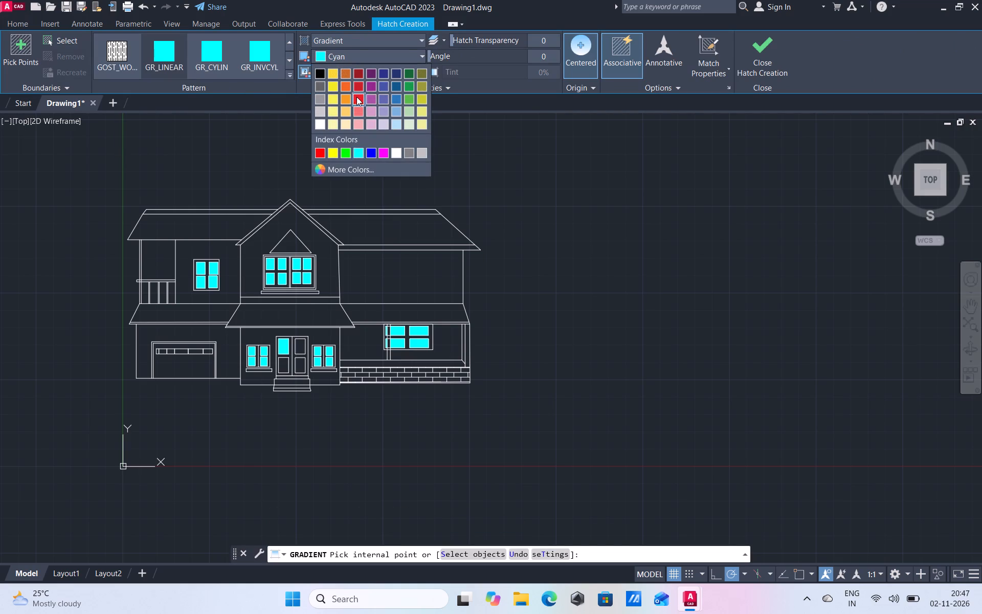
pyautogui.click(285, 349)
pyautogui.click(300, 349)
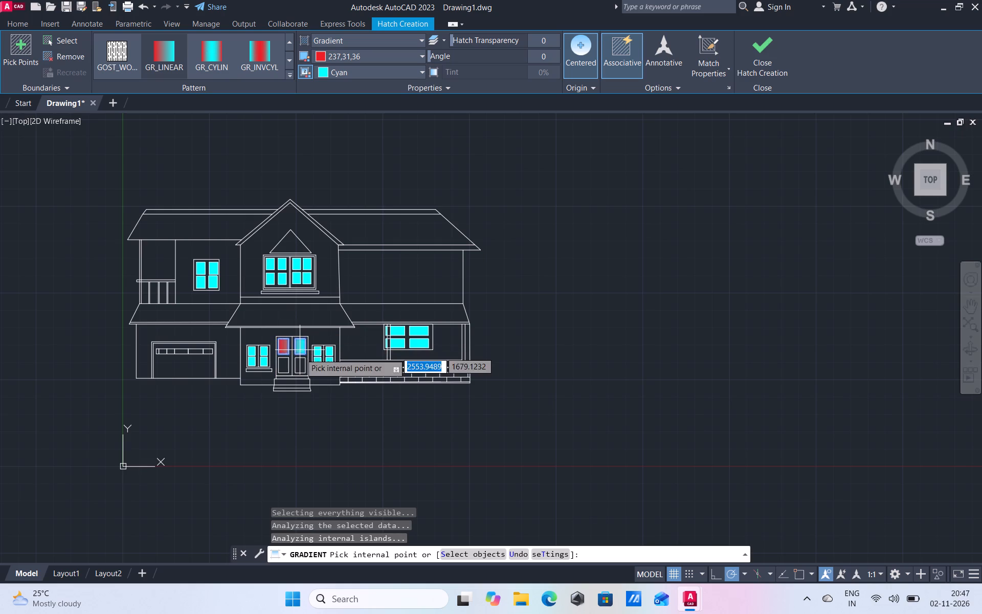
pyautogui.click(302, 367)
pyautogui.click(286, 367)
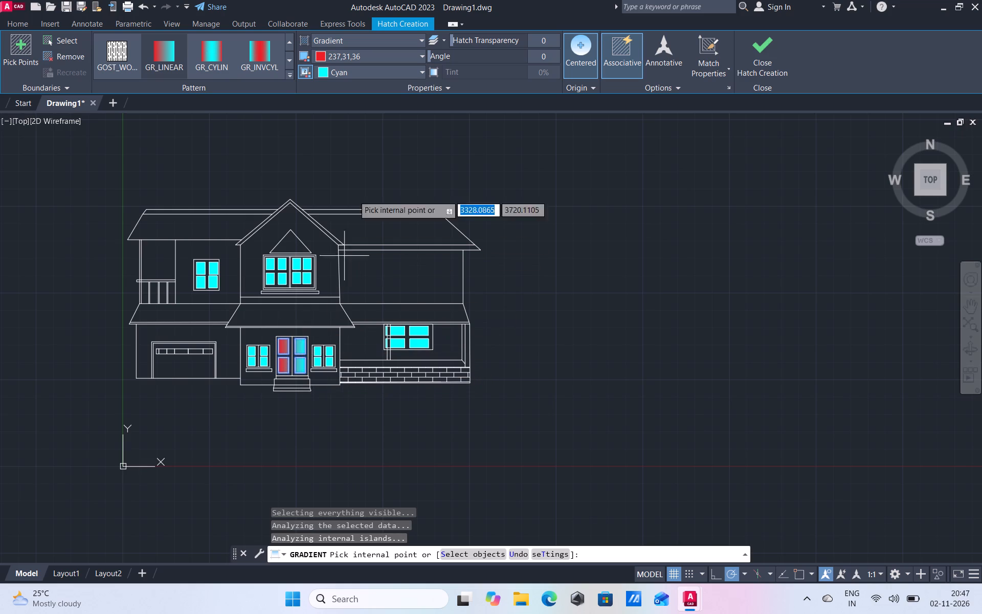
pyautogui.click(420, 68)
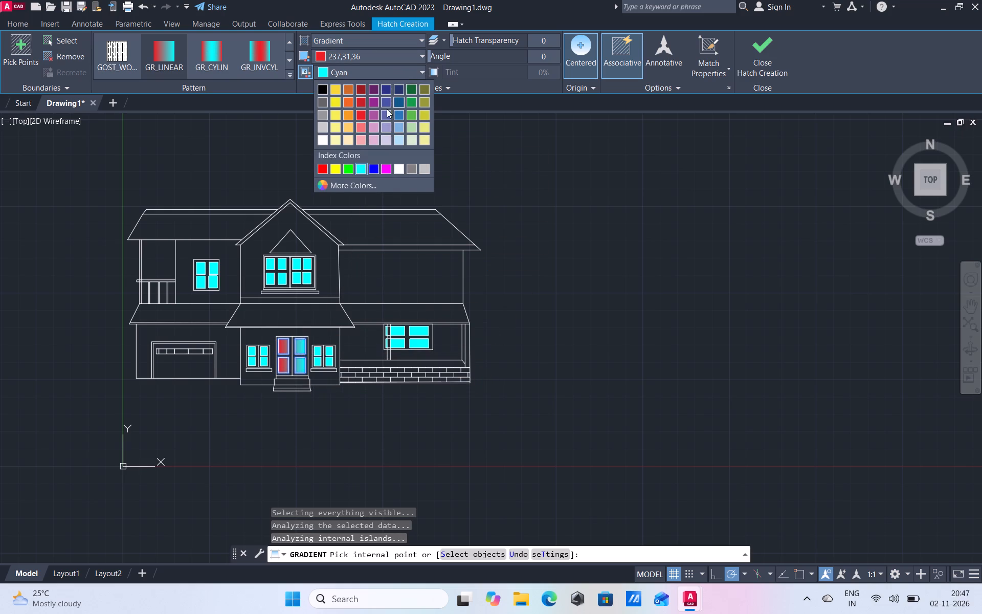
pyautogui.click(325, 169)
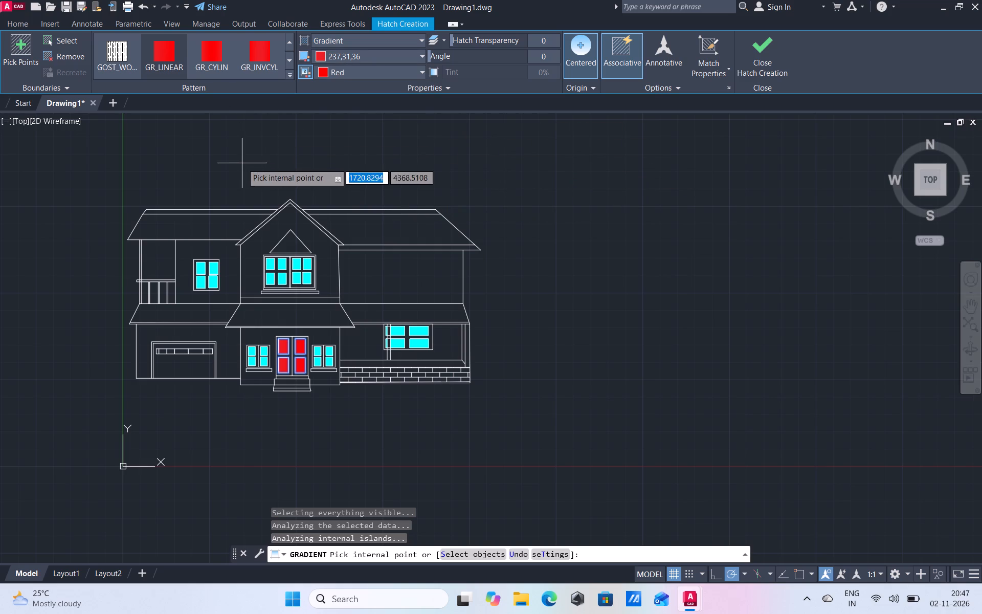
pyautogui.click(754, 67)
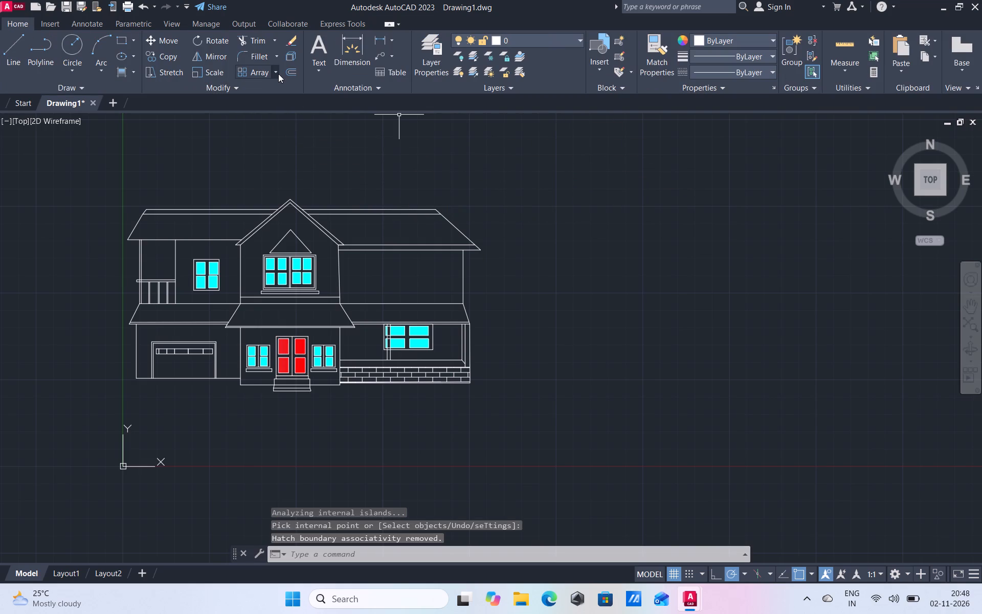
# Fill the five upper and lower roof sections with a gradient using 242,103,34 for both colours.
pyautogui.click(131, 69)
pyautogui.click(140, 113)
pyautogui.click(421, 54)
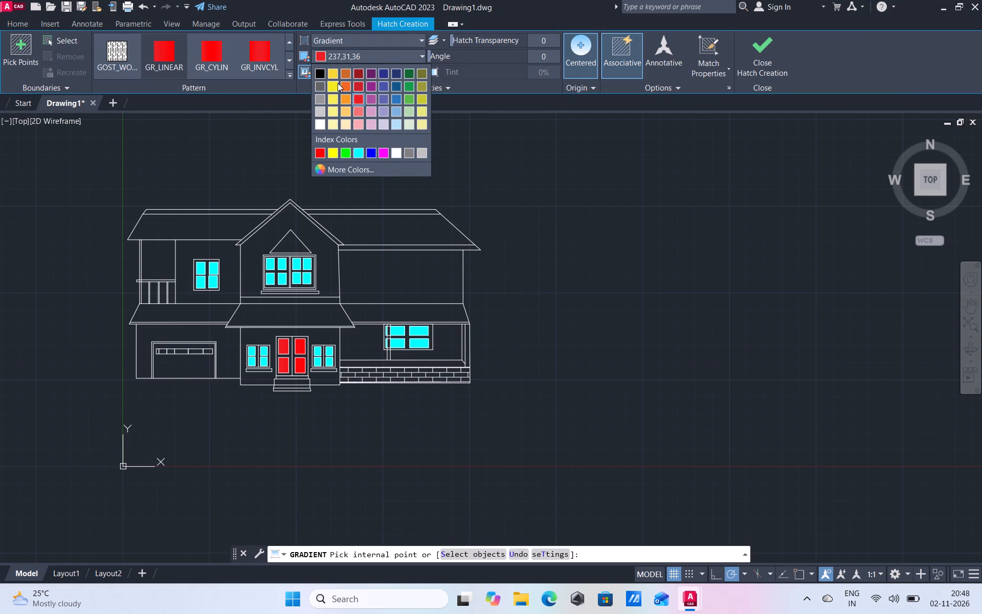
pyautogui.click(345, 81)
pyautogui.click(239, 223)
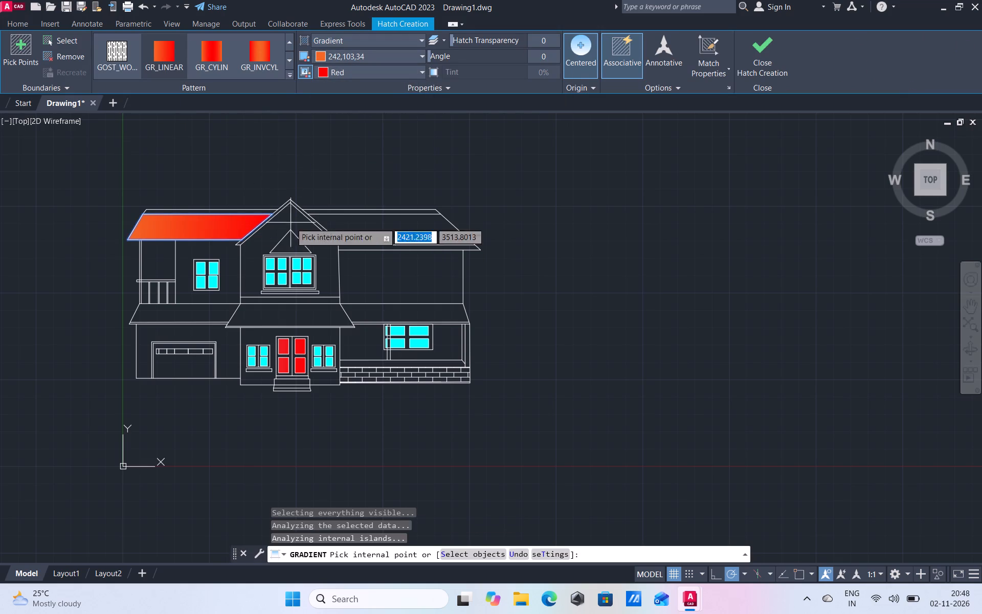
pyautogui.click(361, 230)
pyautogui.click(389, 308)
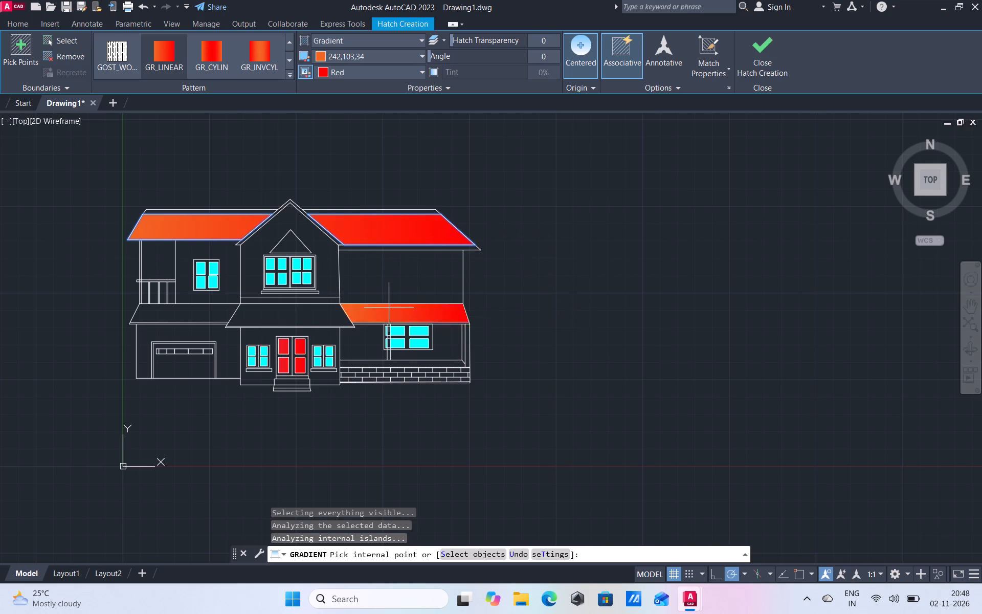
pyautogui.click(210, 309)
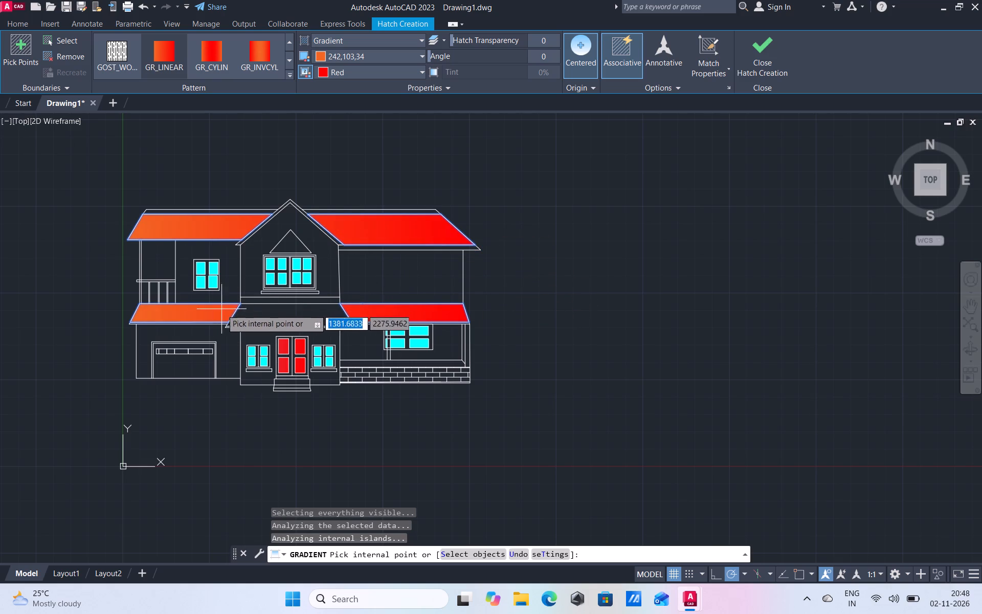
pyautogui.click(272, 316)
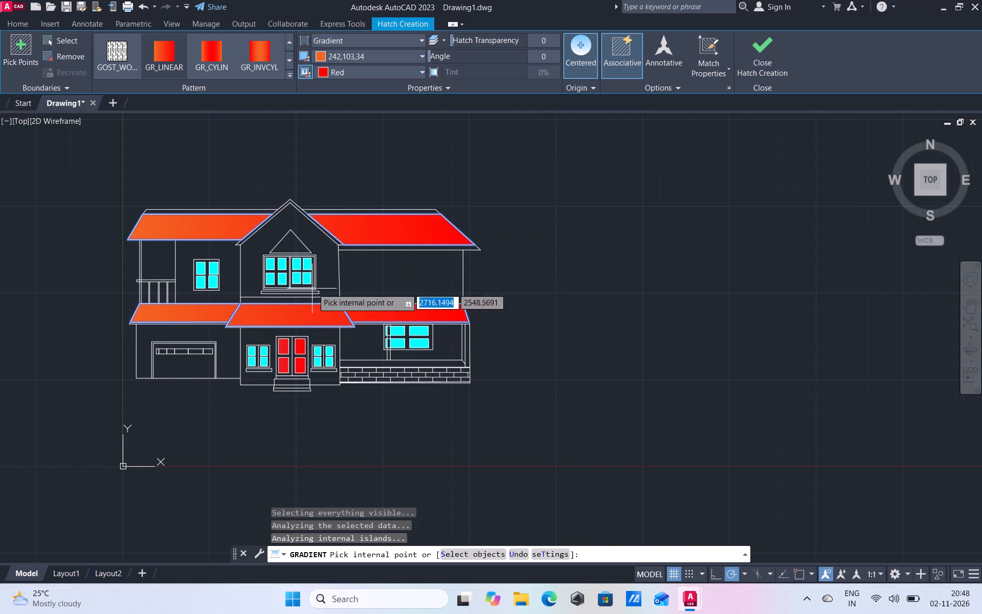
pyautogui.click(421, 70)
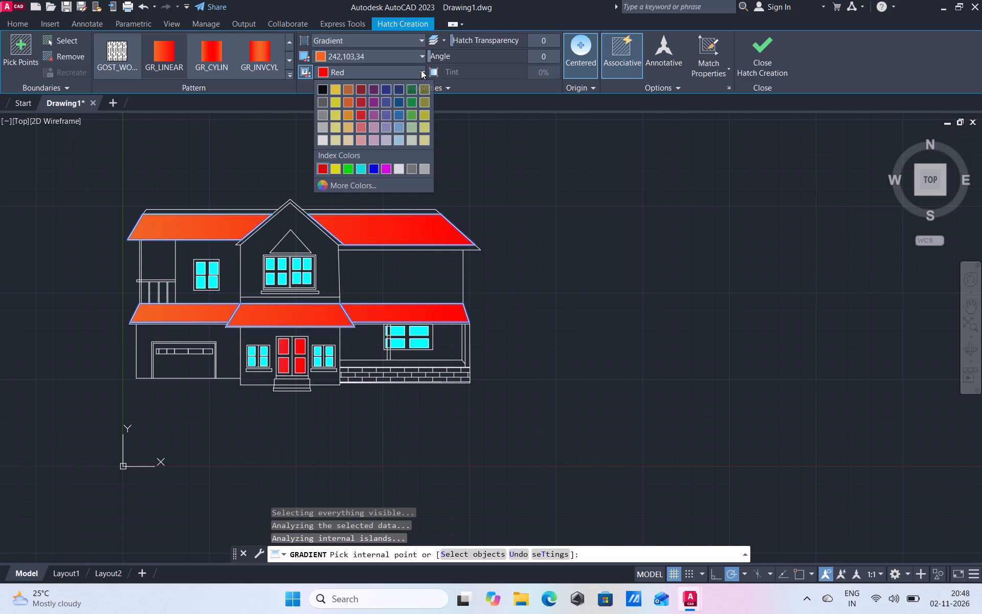
pyautogui.click(345, 102)
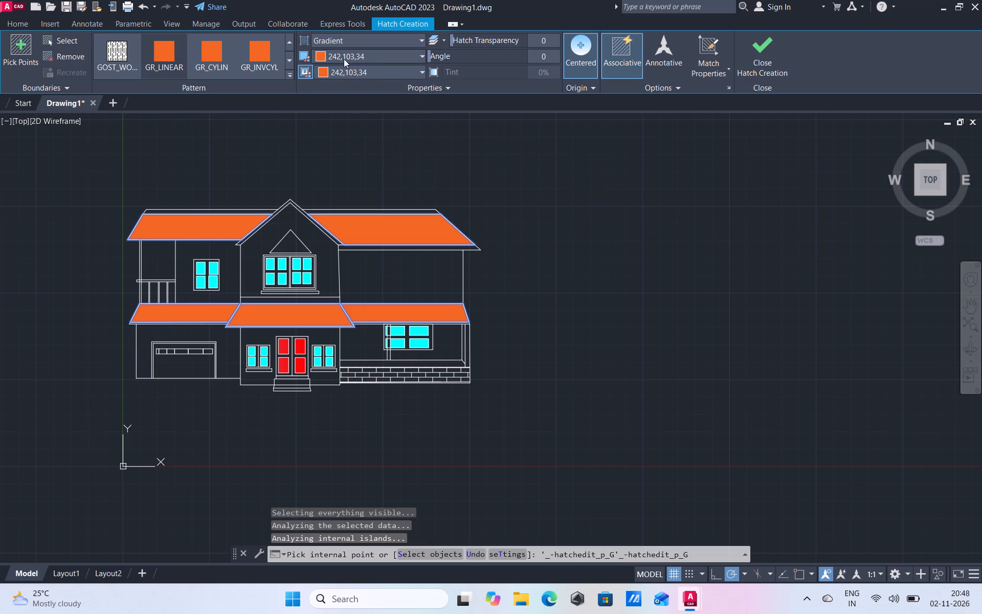
pyautogui.click(758, 62)
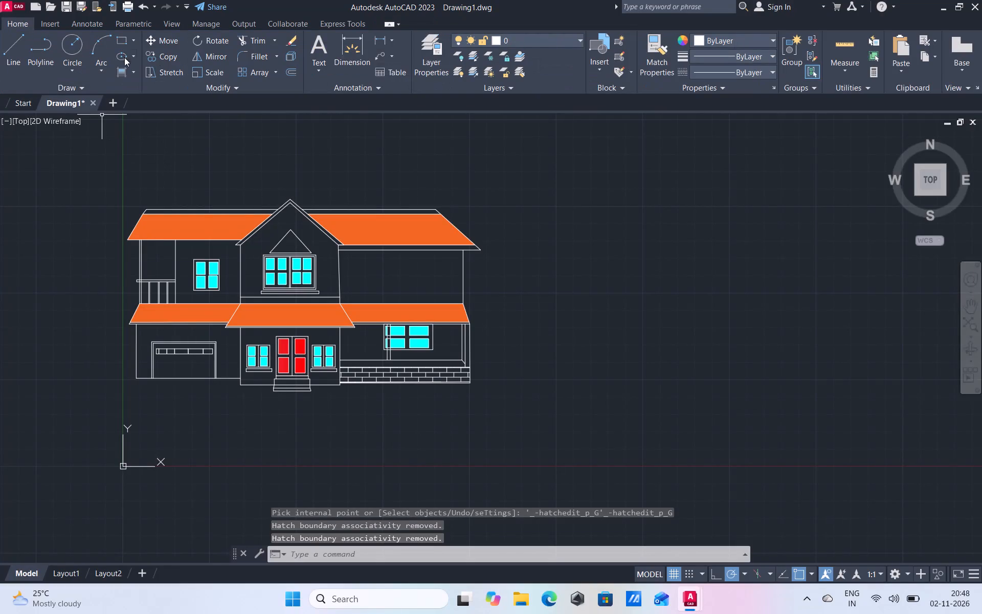
# Fill the upper-floor walls, central gable wall, right wing's ground-floor wall and garage wall with a gradient using 122,175,223 for both colours.
pyautogui.click(129, 70)
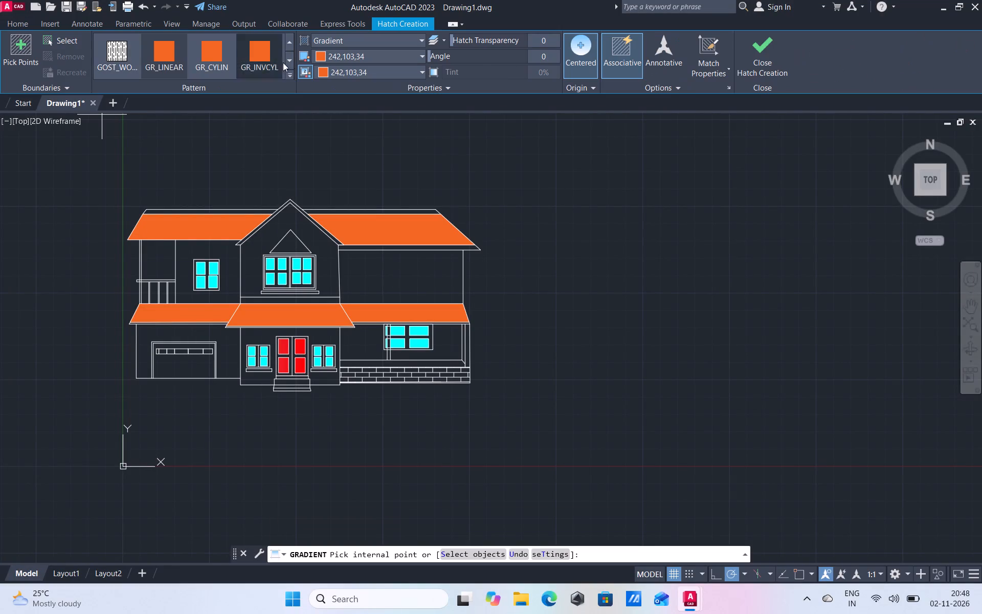
pyautogui.click(422, 55)
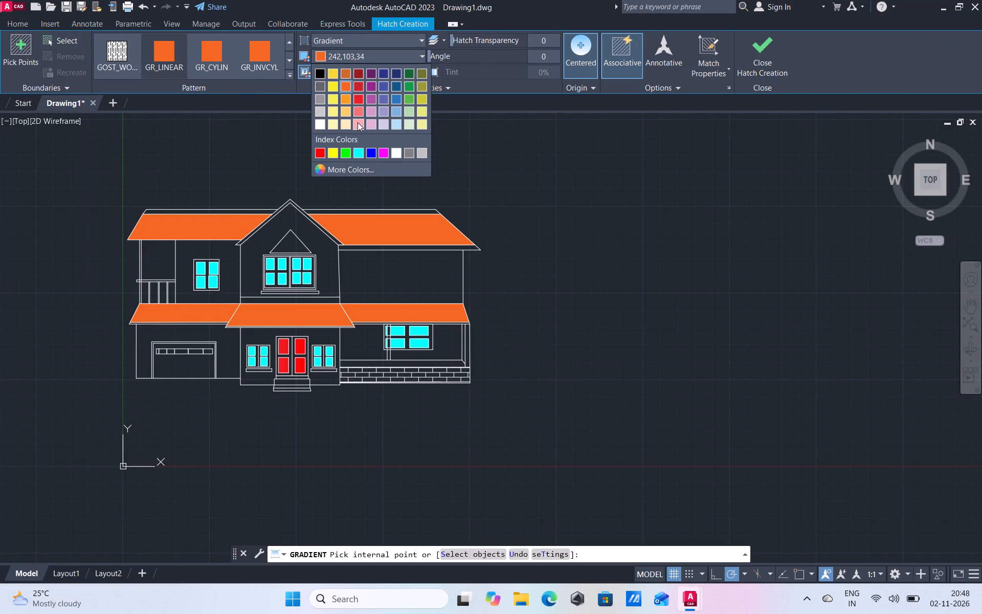
pyautogui.click(358, 122)
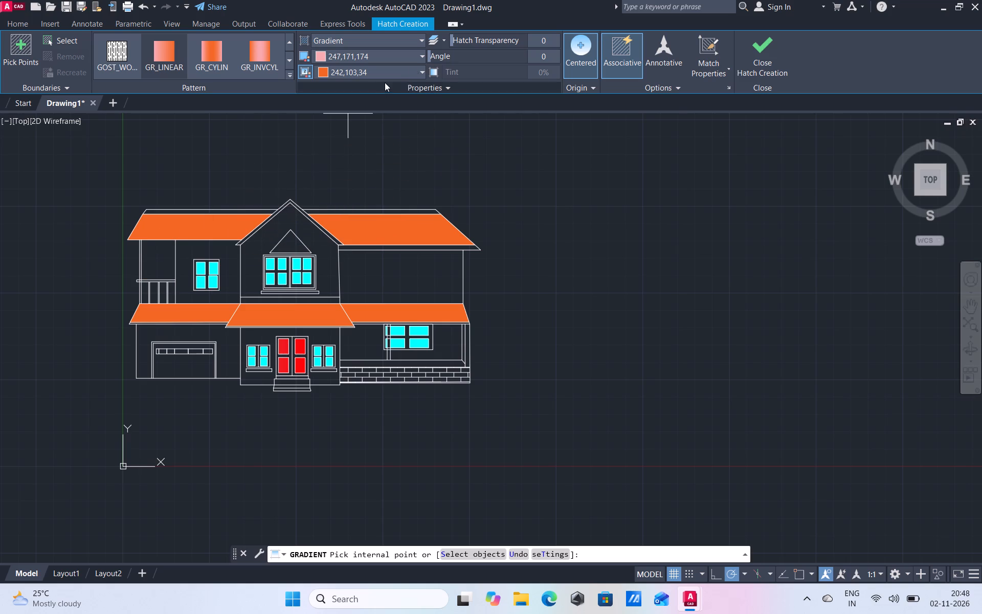
pyautogui.click(422, 56)
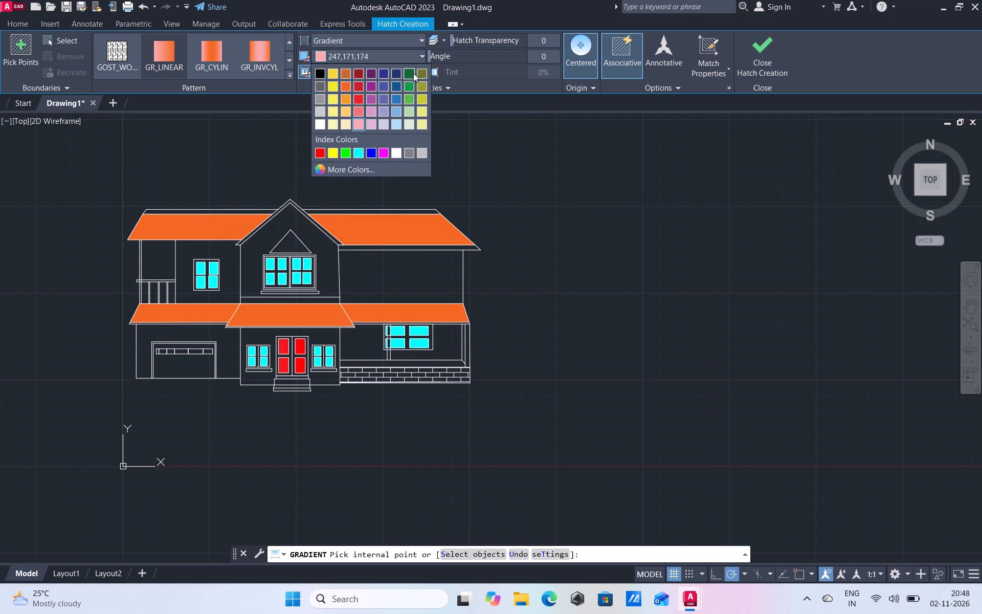
pyautogui.click(395, 114)
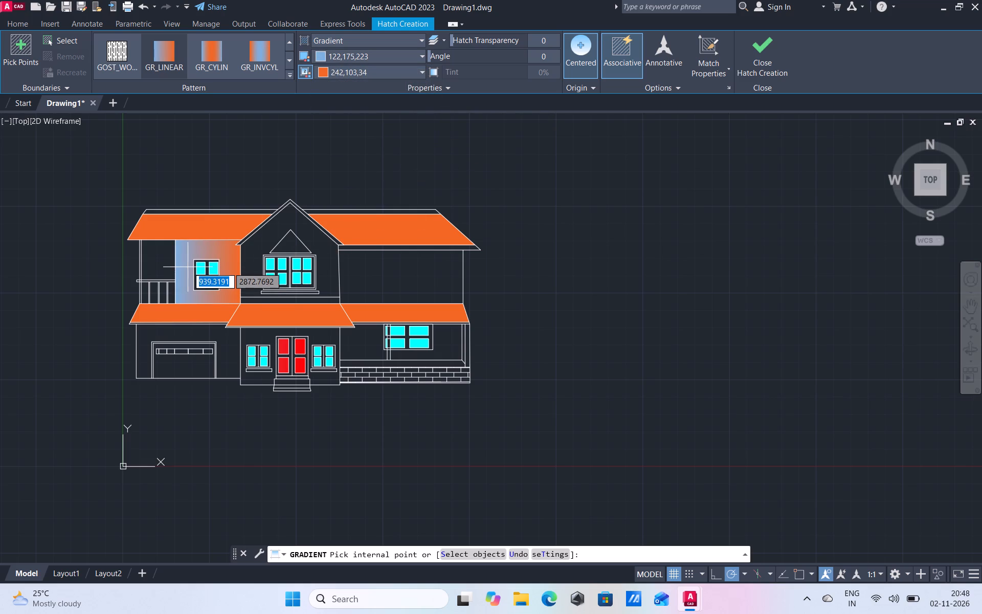
pyautogui.click(188, 267)
pyautogui.click(384, 287)
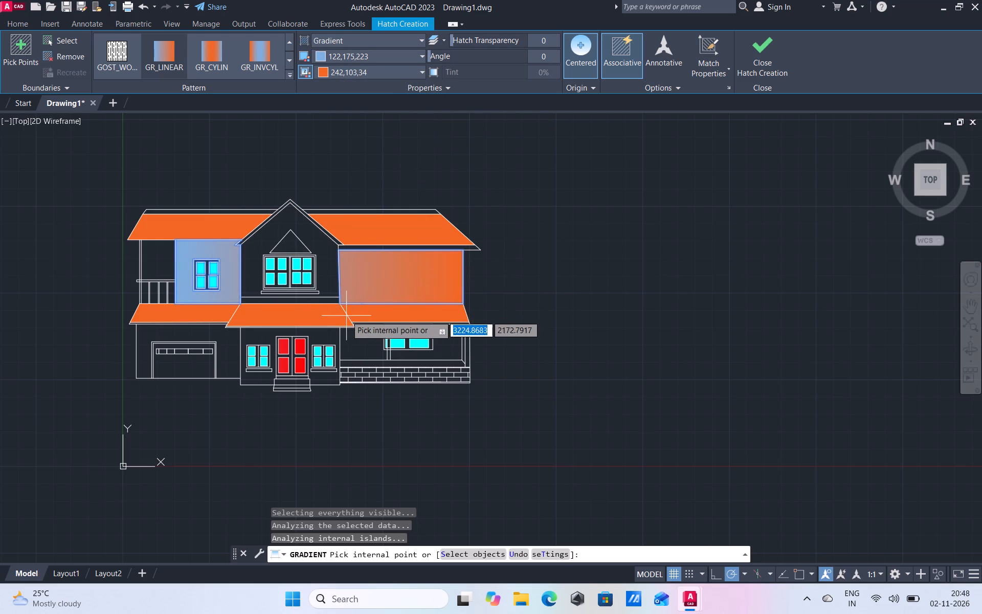
pyautogui.click(327, 267)
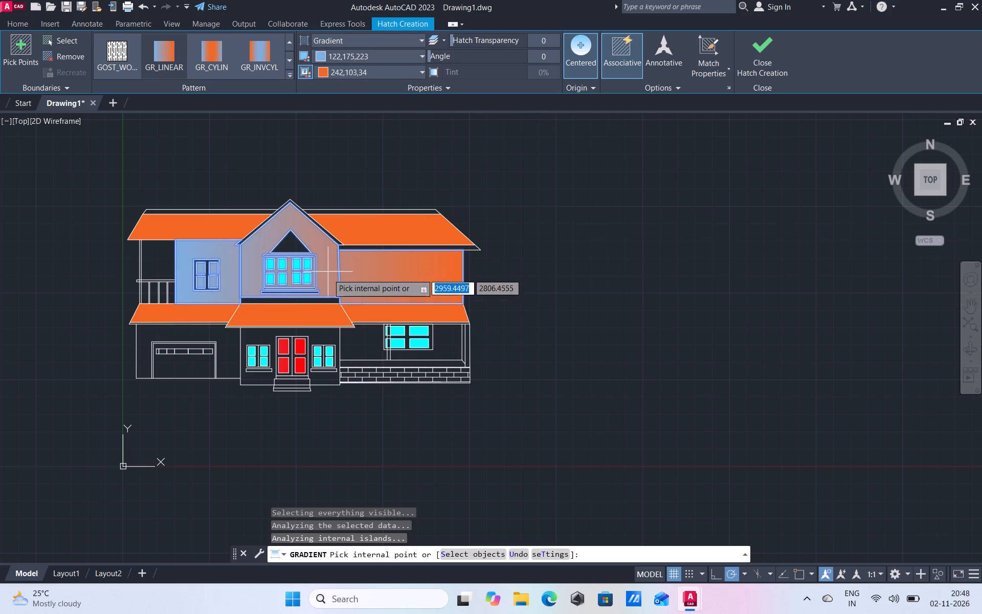
pyautogui.click(360, 338)
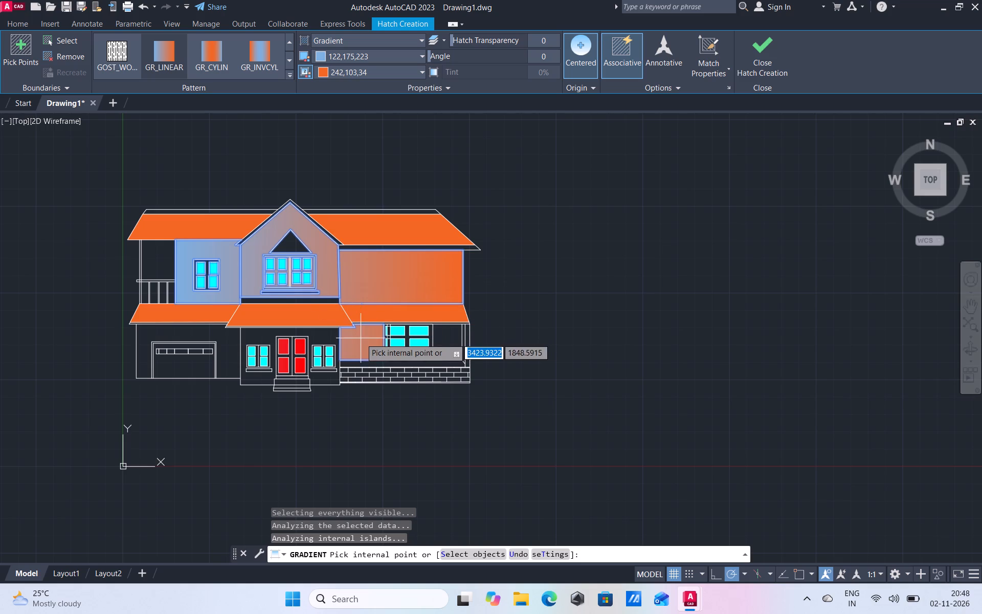
pyautogui.click(445, 348)
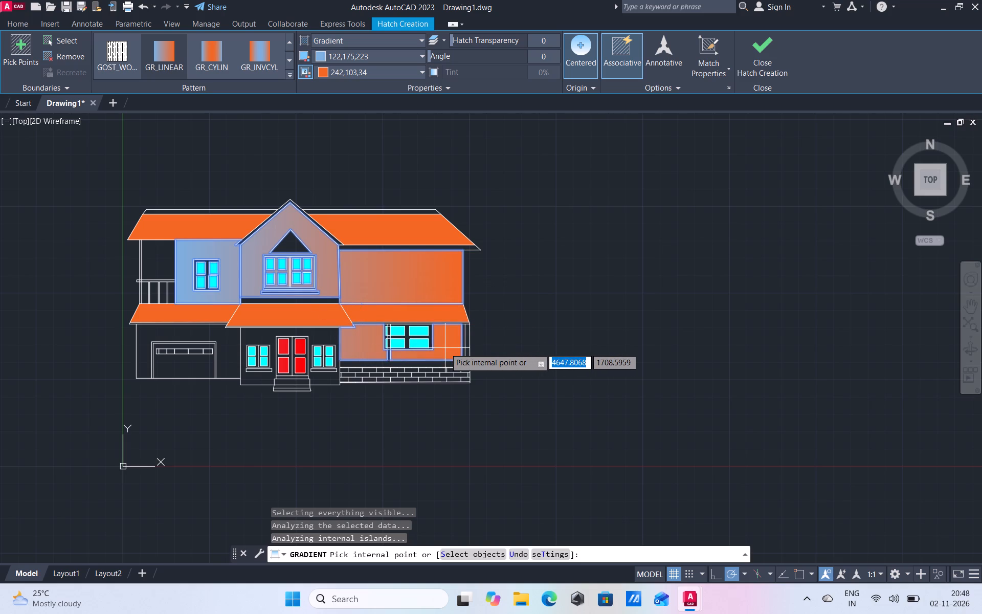
pyautogui.click(199, 333)
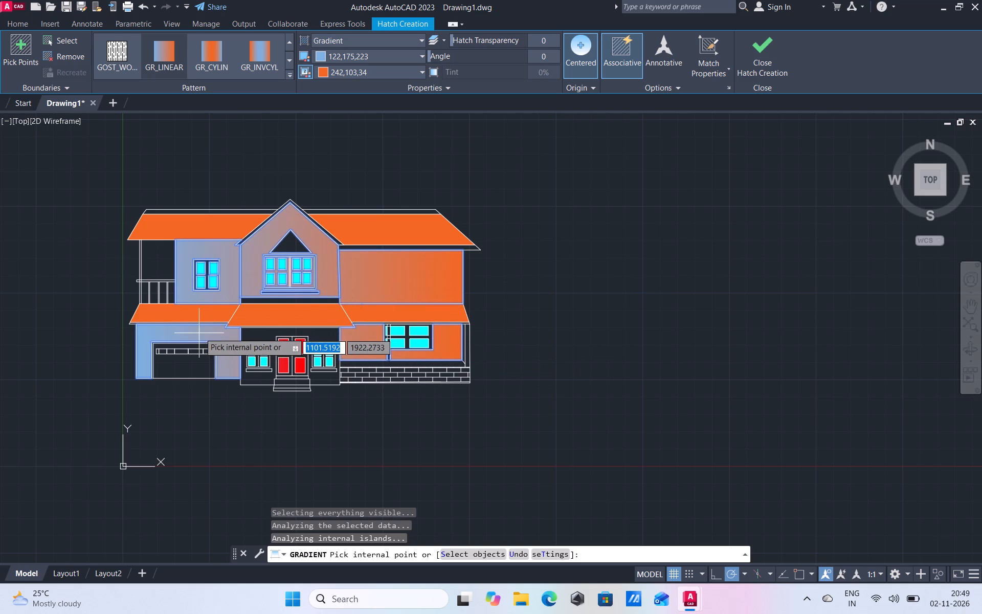
pyautogui.click(421, 69)
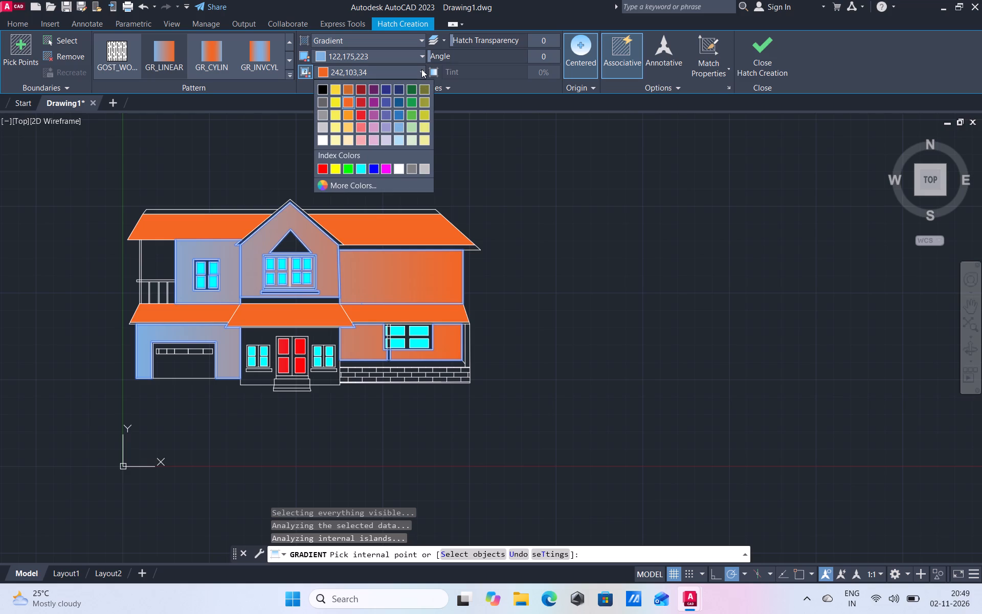
pyautogui.click(397, 126)
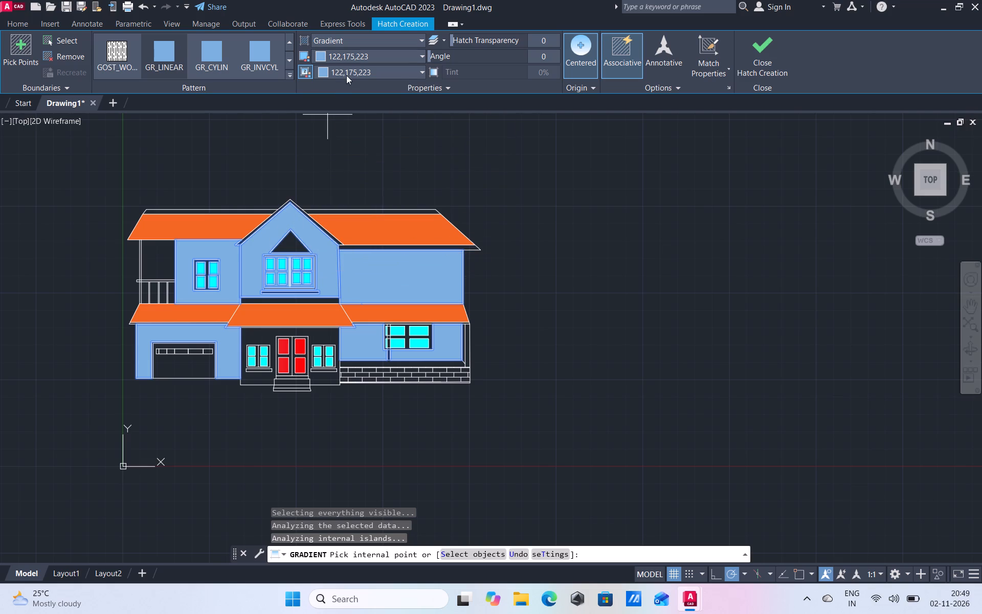
pyautogui.click(770, 76)
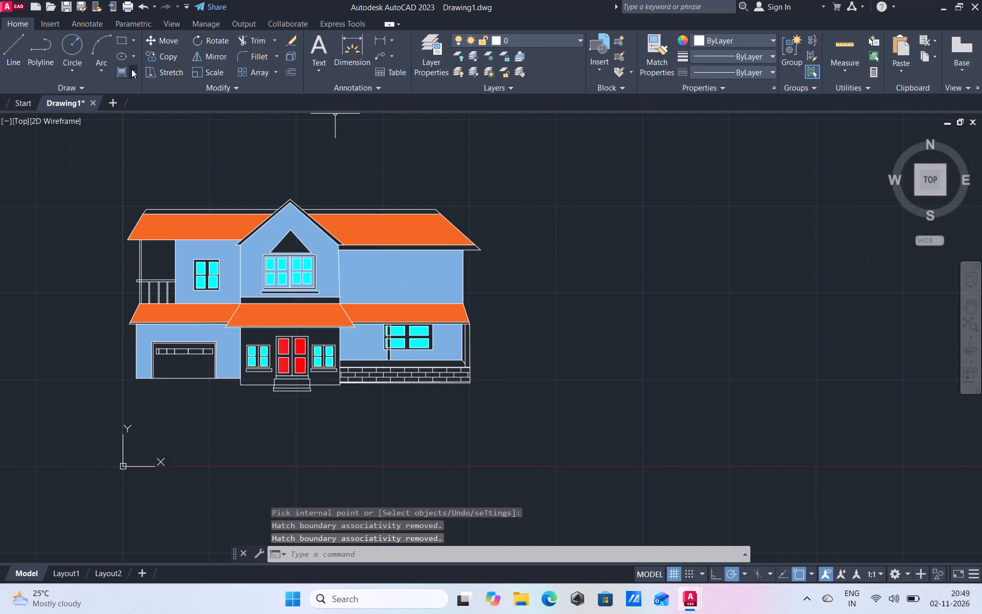
# Apply a gradient with colours 175,217,170 and 34,52,110 to the upper-left pane of the central gable window.
pyautogui.click(132, 70)
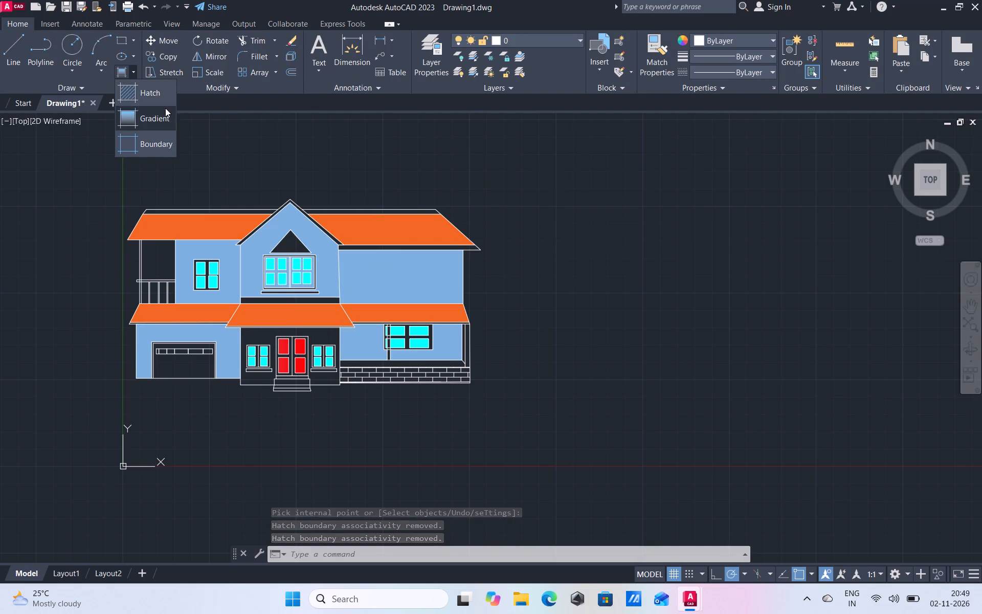
pyautogui.click(155, 118)
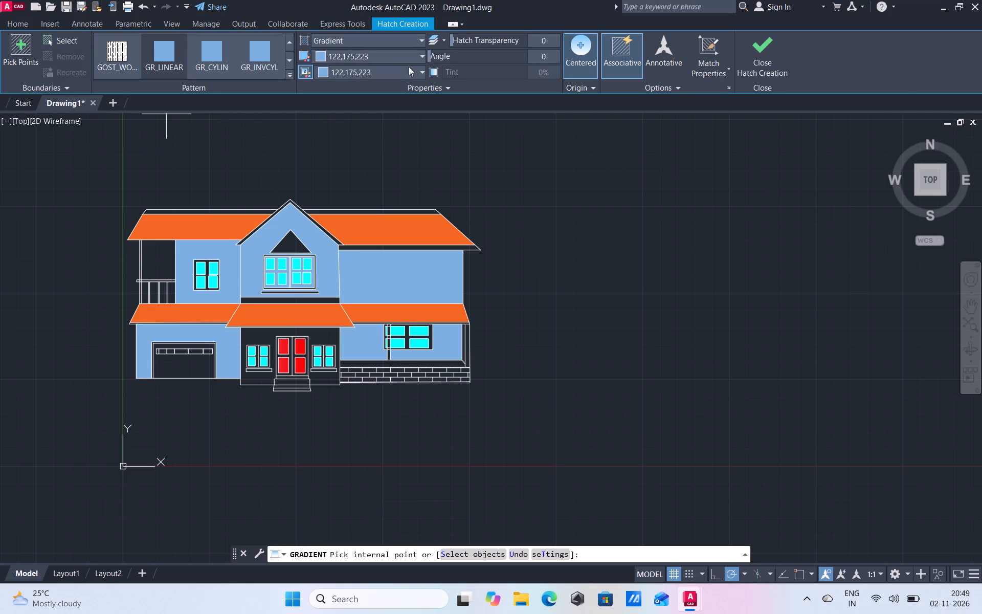
pyautogui.click(425, 56)
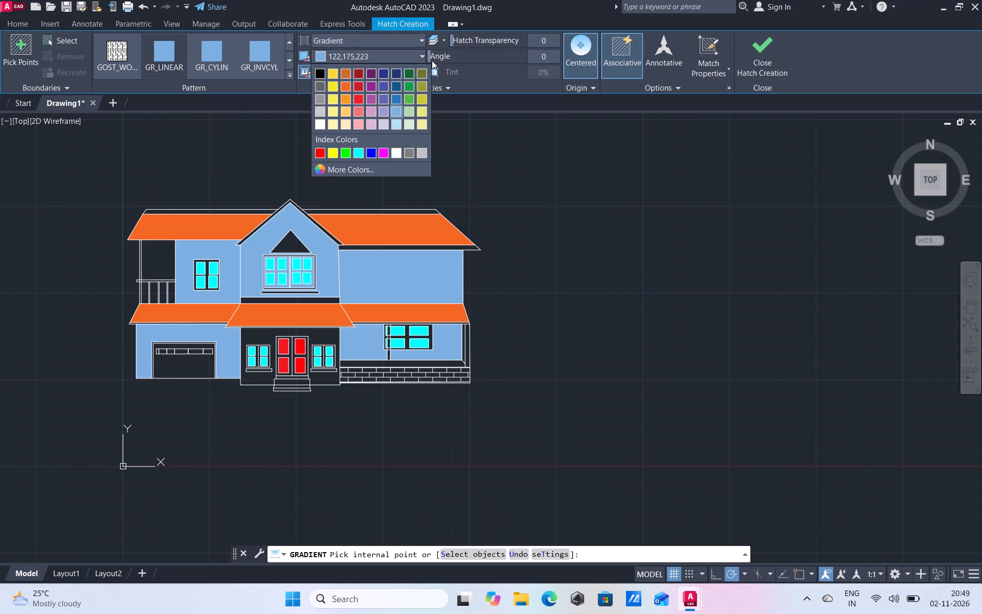
pyautogui.click(407, 109)
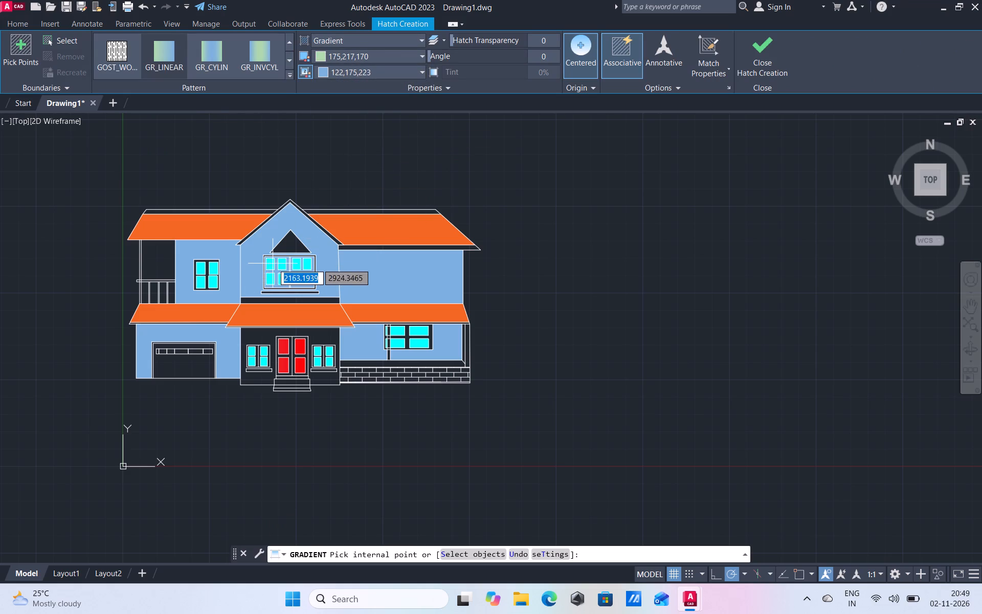
pyautogui.click(269, 266)
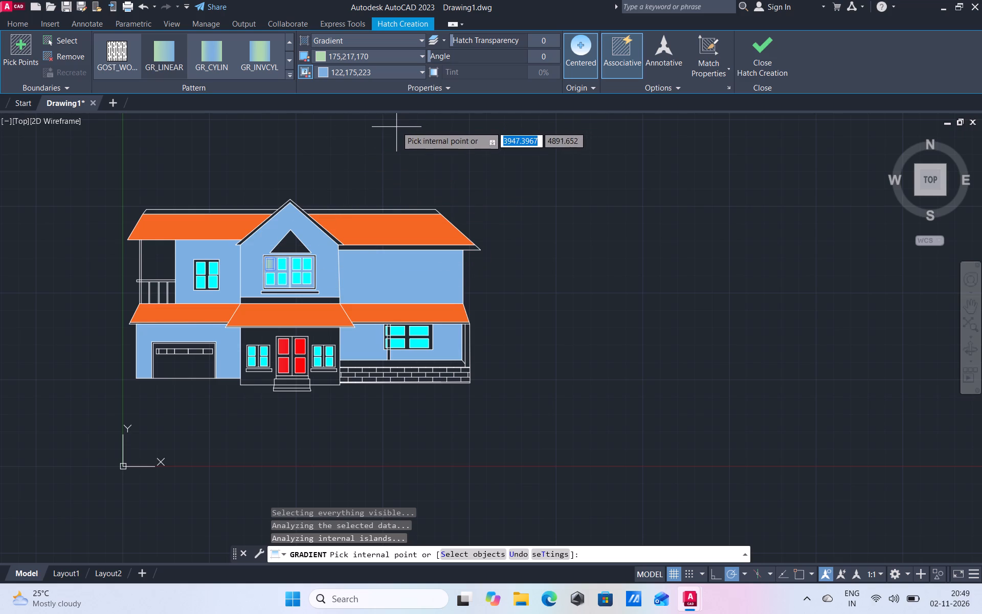
pyautogui.click(421, 67)
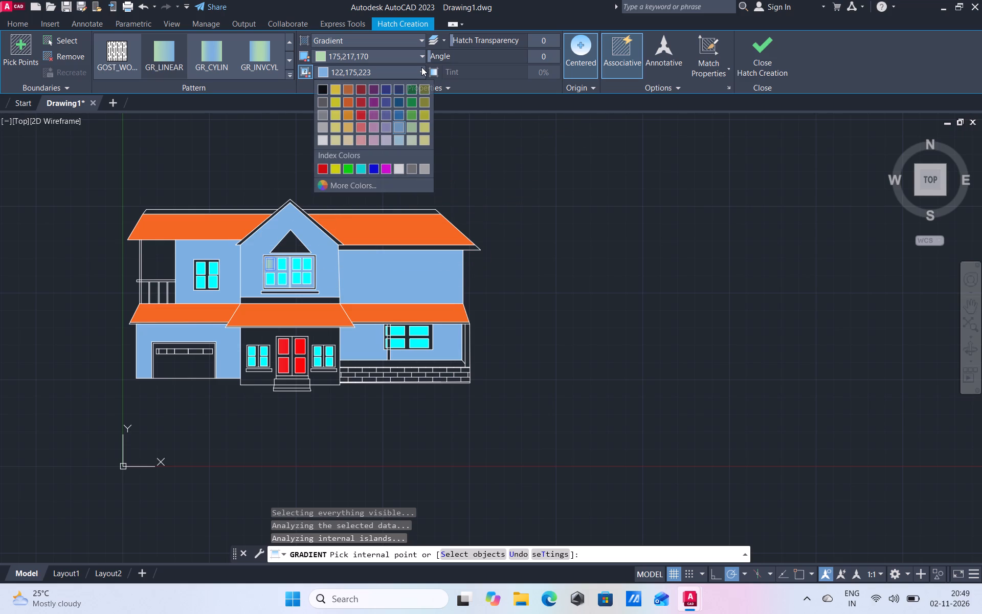
pyautogui.click(399, 87)
# Add the remaining seven panes of the central gable window to the gradient fill.
pyautogui.click(272, 264)
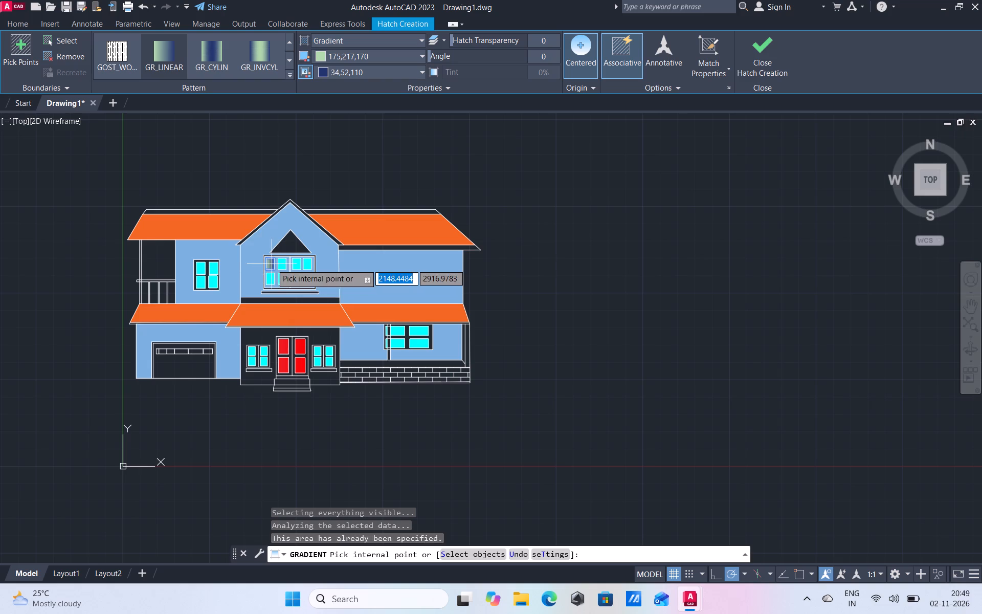
pyautogui.click(271, 267)
pyautogui.click(282, 260)
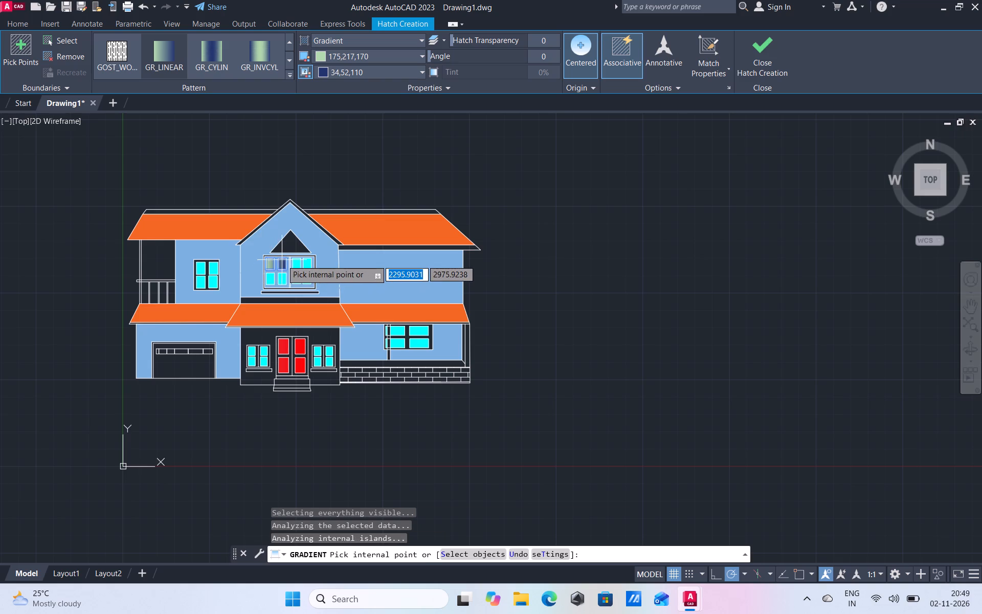
pyautogui.click(297, 261)
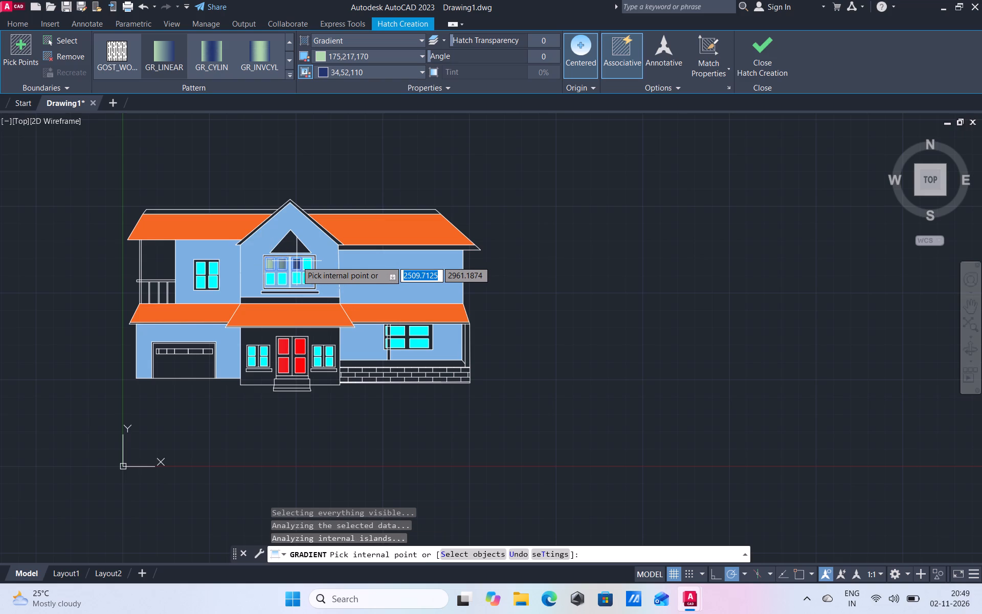
pyautogui.click(304, 261)
pyautogui.click(306, 279)
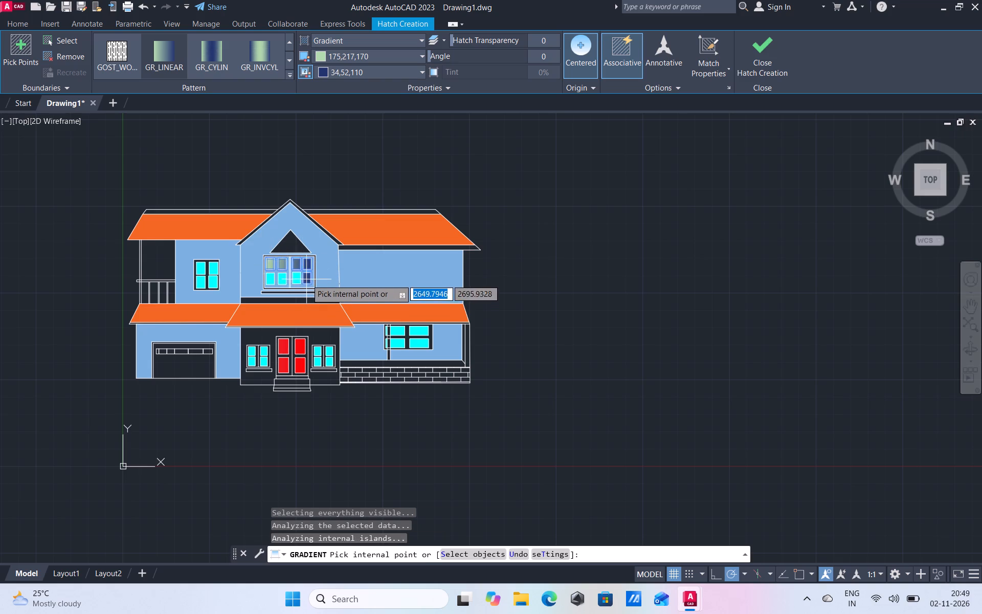
pyautogui.click(295, 275)
pyautogui.click(283, 277)
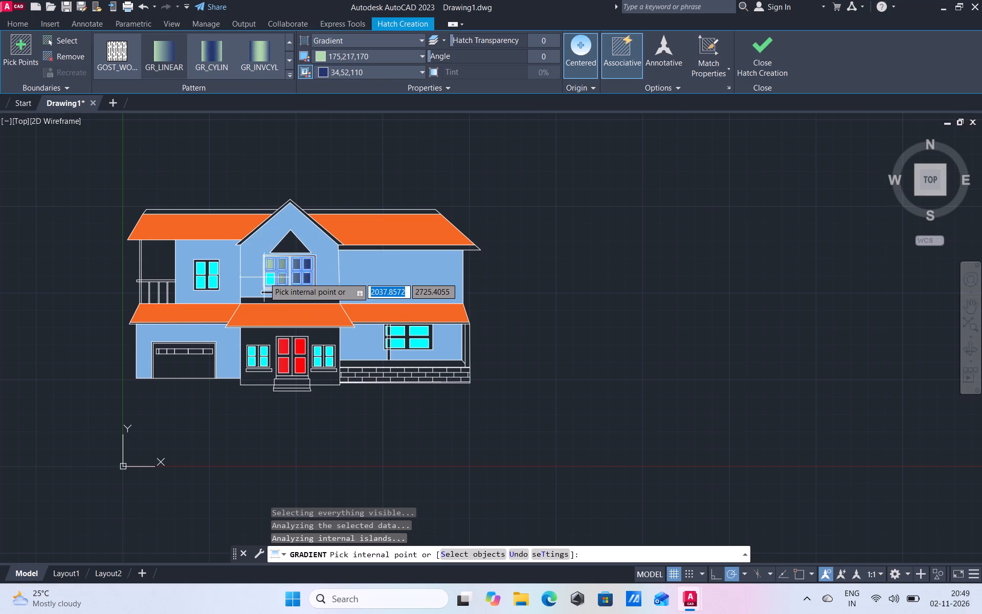
pyautogui.click(270, 276)
pyautogui.click(271, 262)
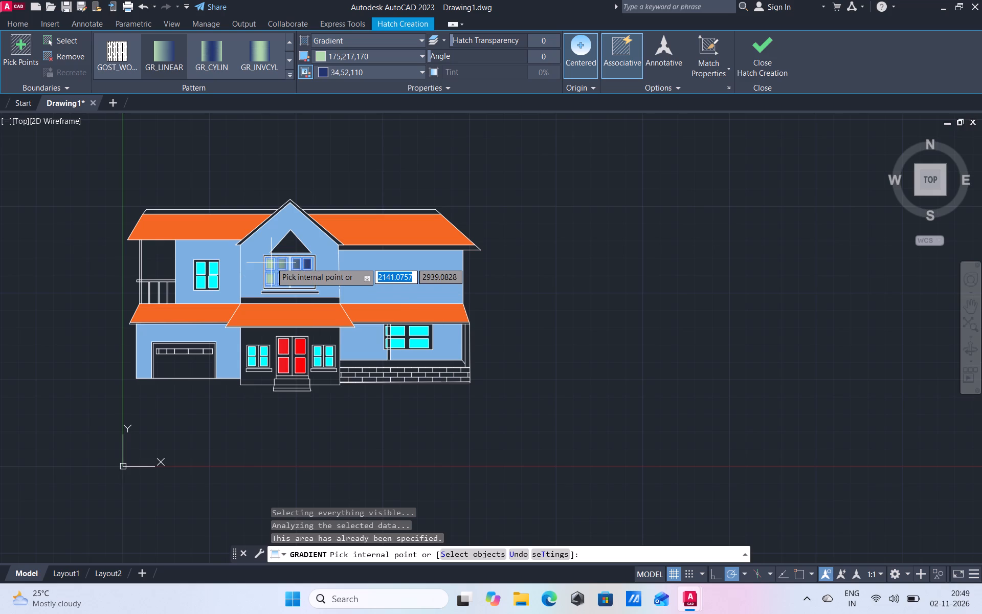
# Add the four panes of the upper-floor window beside the balcony to the gradient fill.
pyautogui.click(213, 266)
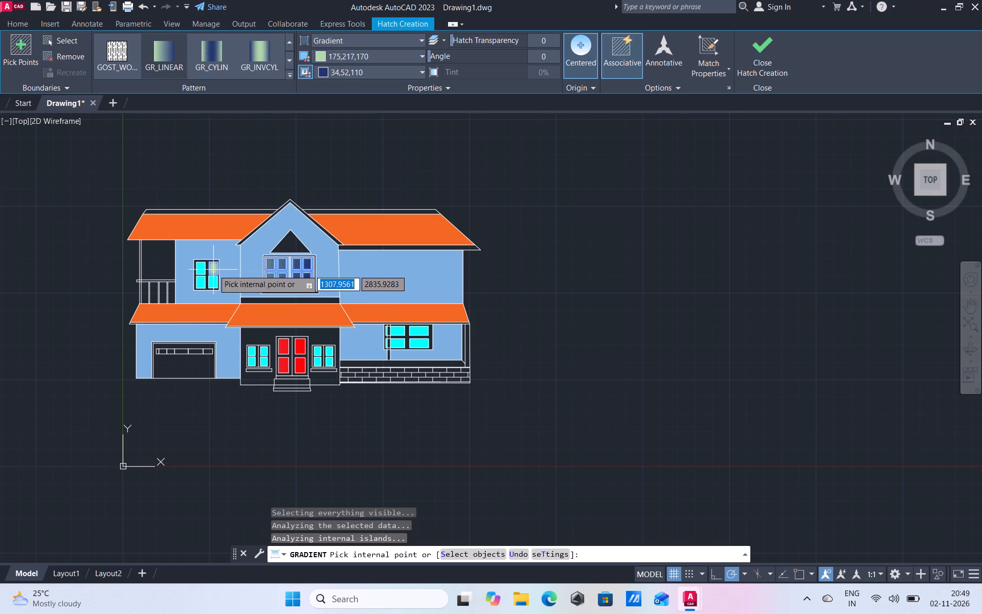
pyautogui.click(215, 282)
pyautogui.click(202, 270)
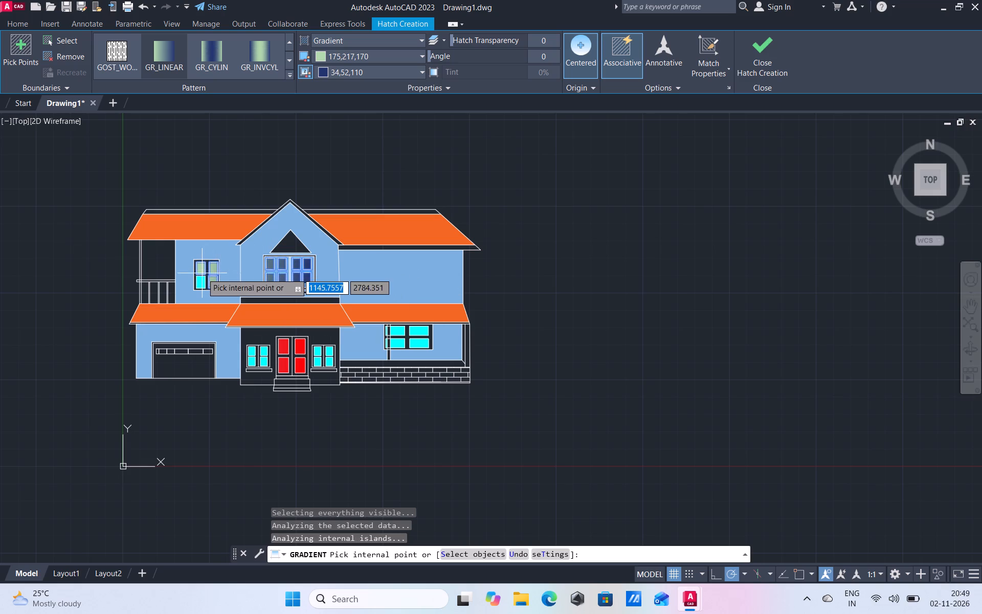
pyautogui.click(200, 279)
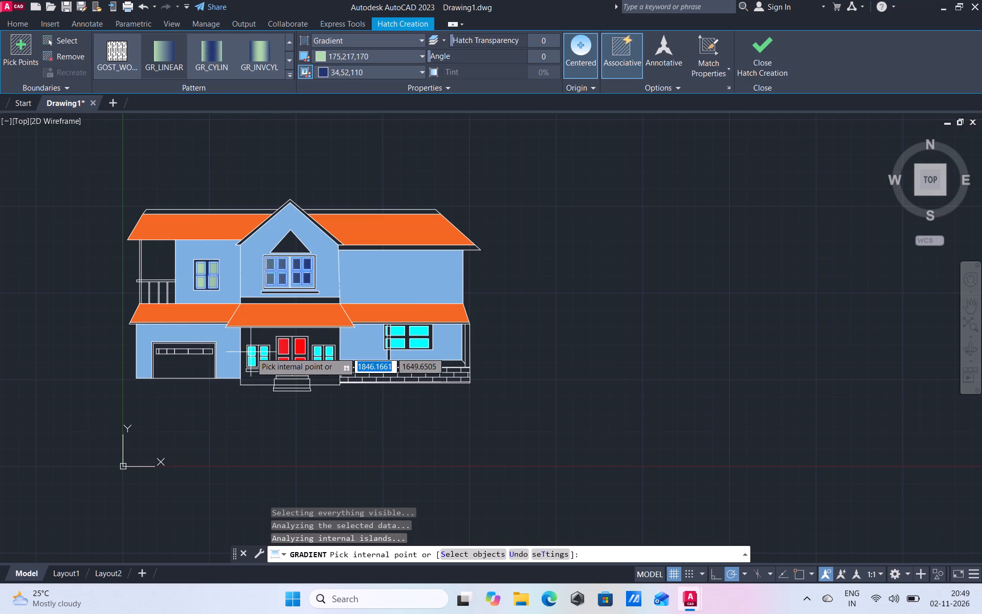
# Add the eight panes of the two ground-floor windows flanking the front door to the gradient fill.
pyautogui.click(253, 352)
pyautogui.click(253, 359)
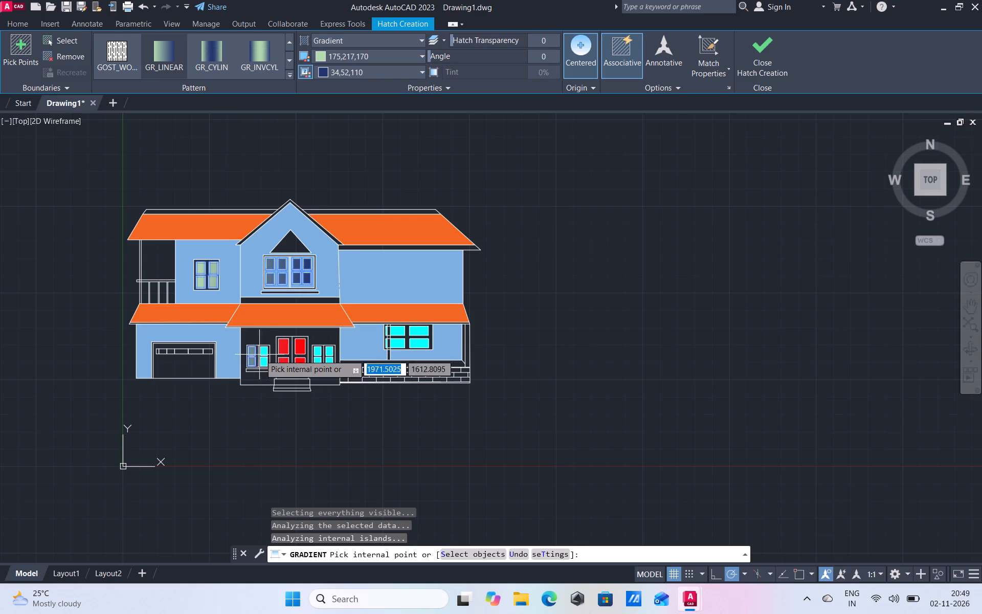
pyautogui.click(263, 350)
pyautogui.click(262, 362)
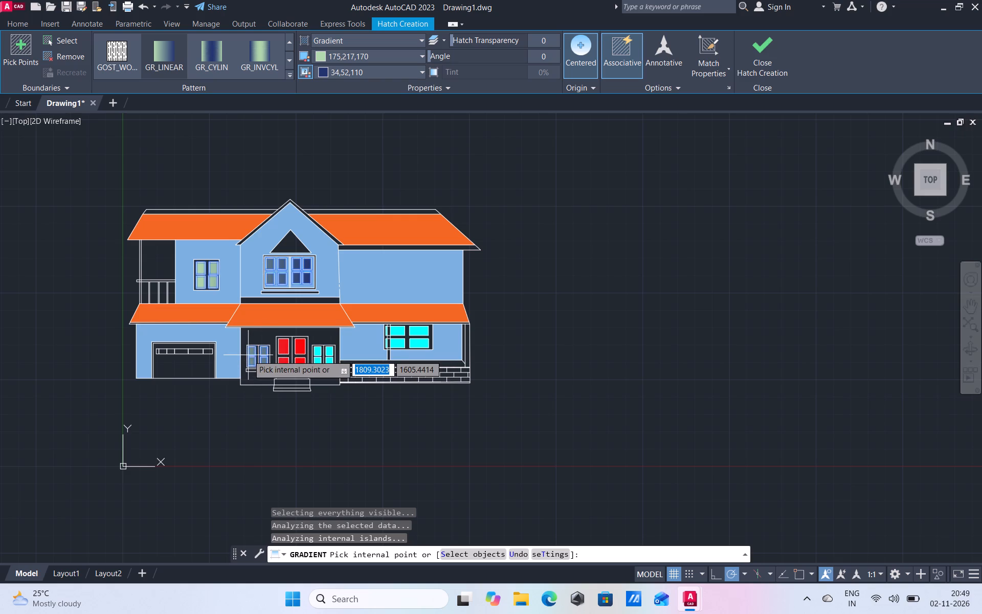
pyautogui.click(317, 353)
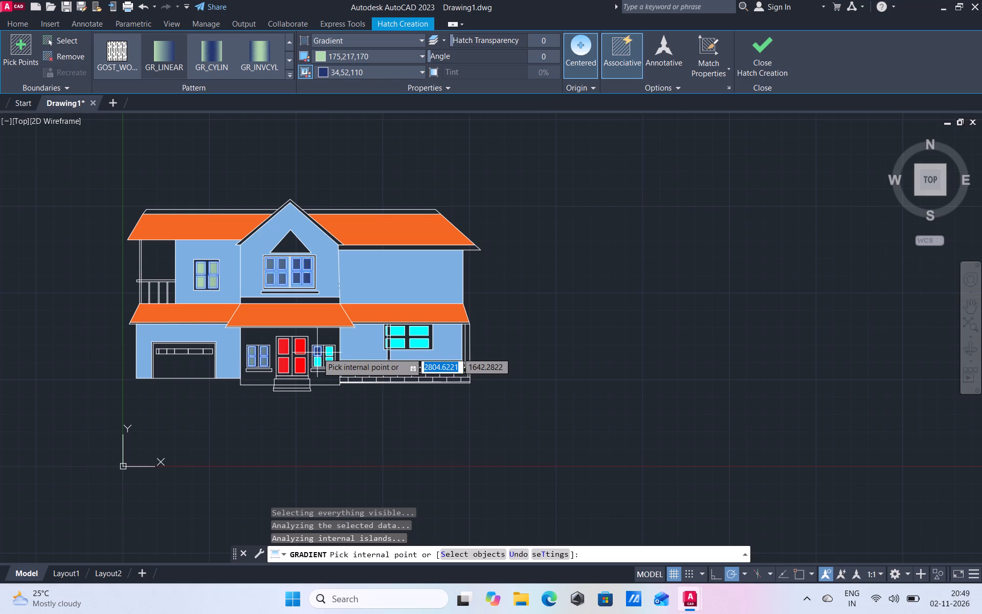
pyautogui.click(327, 350)
pyautogui.click(328, 364)
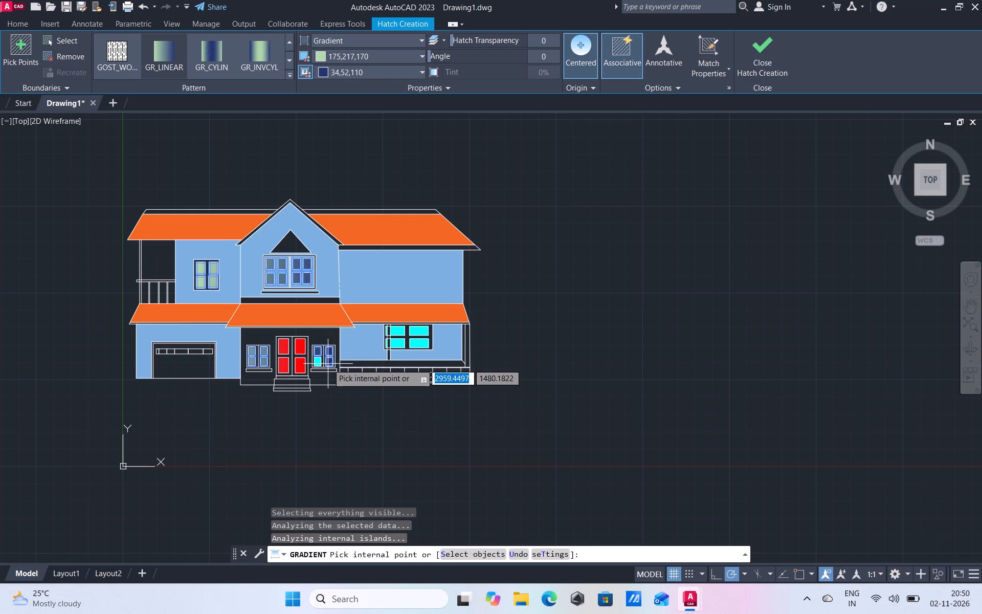
pyautogui.click(319, 358)
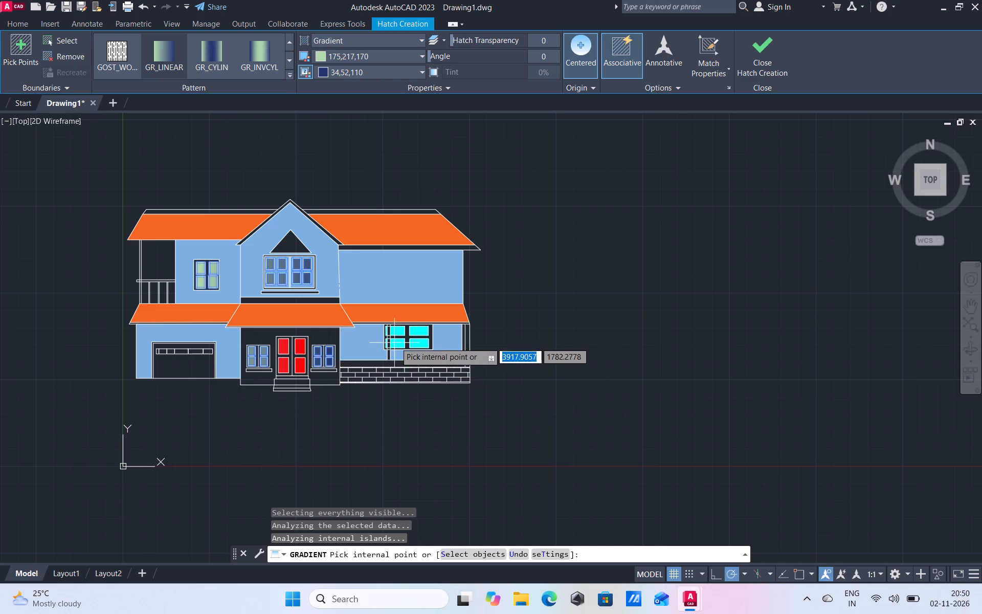
# Add the right wing's ground-floor window panes to the gradient fill, including the narrow strips beside the post.
pyautogui.click(398, 331)
pyautogui.click(415, 331)
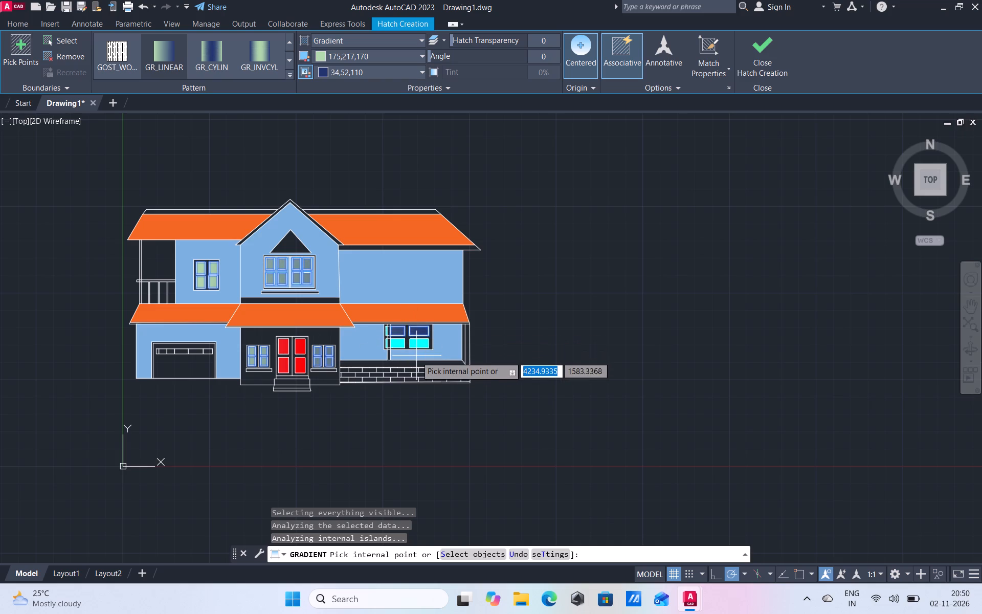
pyautogui.click(416, 343)
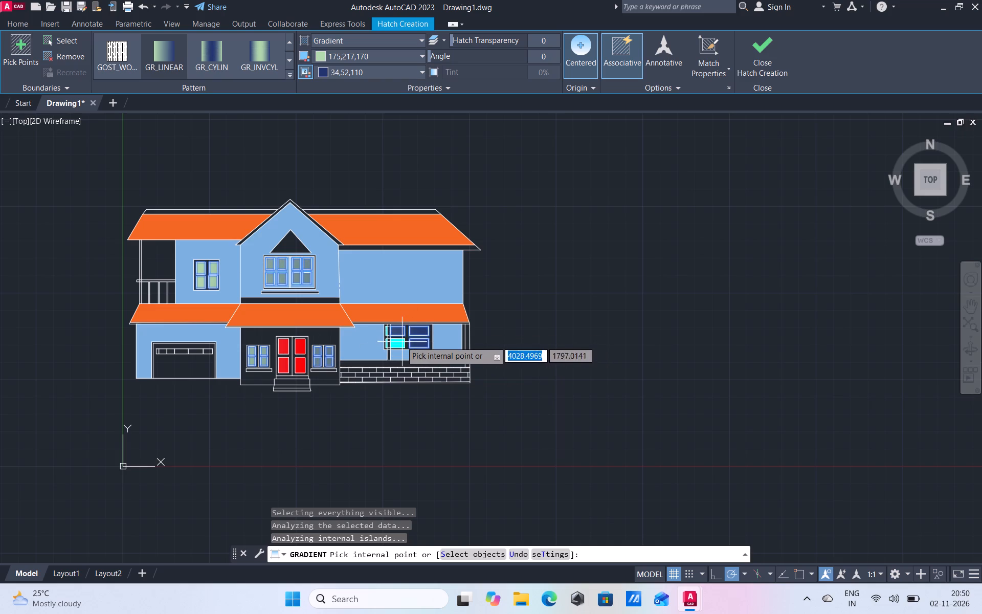
pyautogui.click(397, 341)
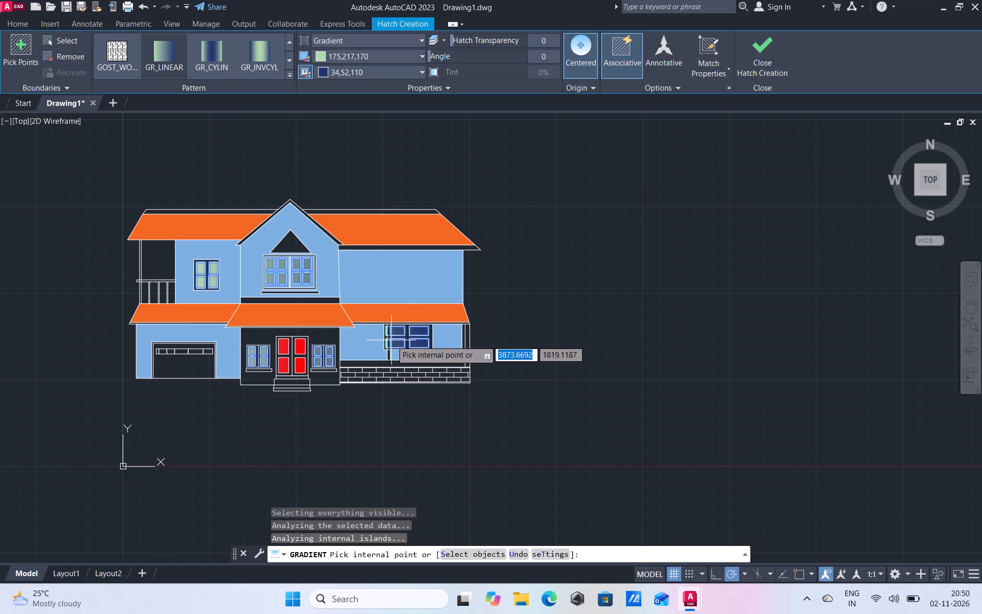
pyautogui.scroll(1, 391, 340)
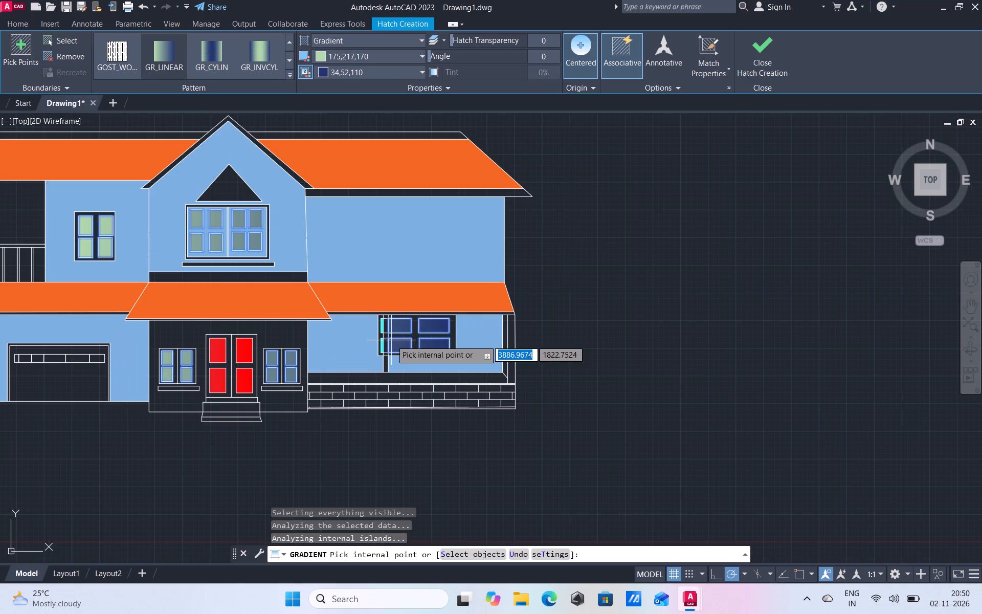
pyautogui.scroll(2, 375, 330)
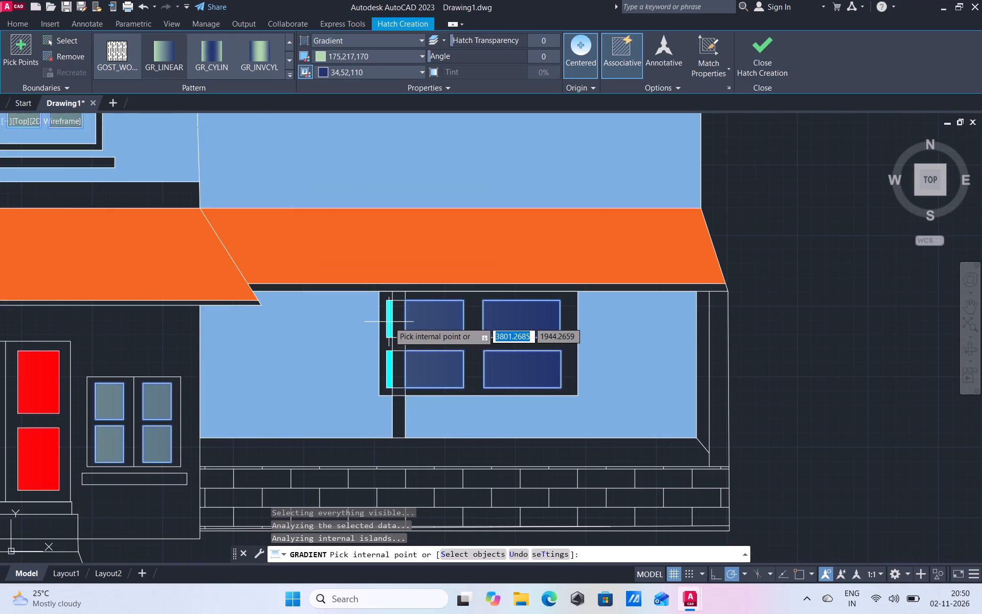
pyautogui.click(389, 322)
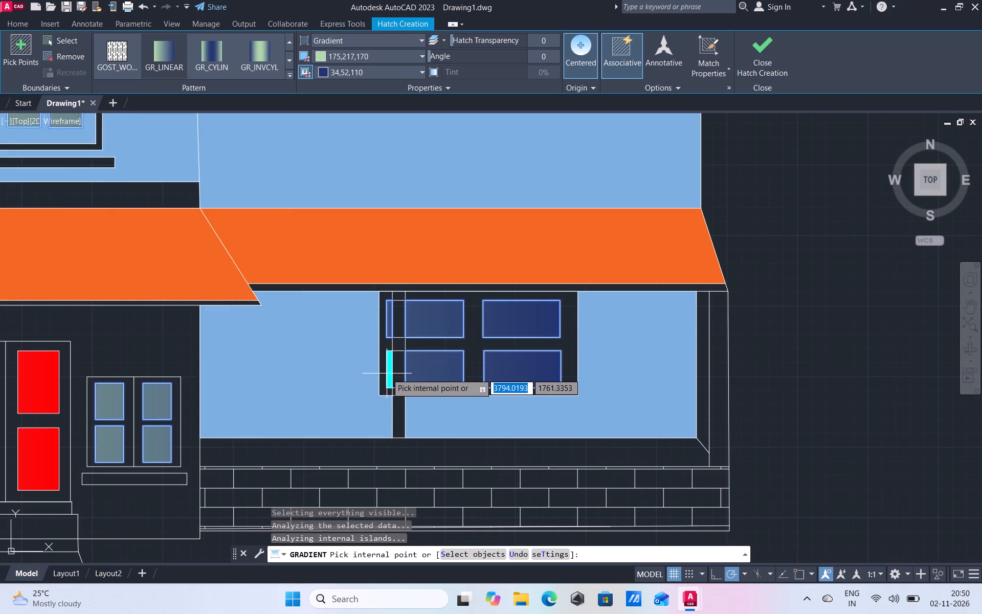
pyautogui.click(389, 374)
# Set the first gradient colour of the window panes to 16,86,137 and finish the fill.
pyautogui.scroll(-3, 390, 328)
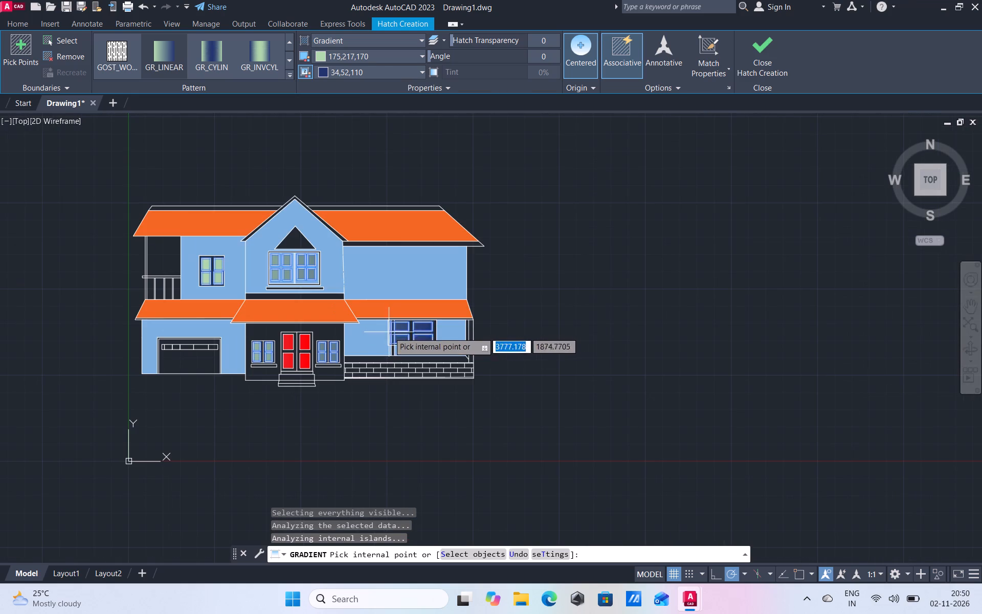
pyautogui.click(422, 56)
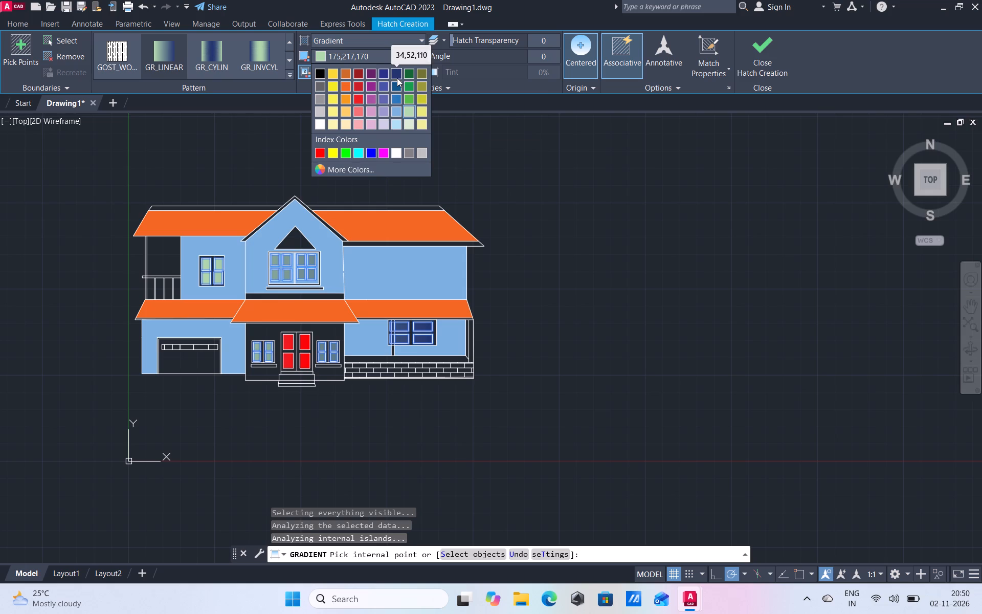
pyautogui.click(397, 89)
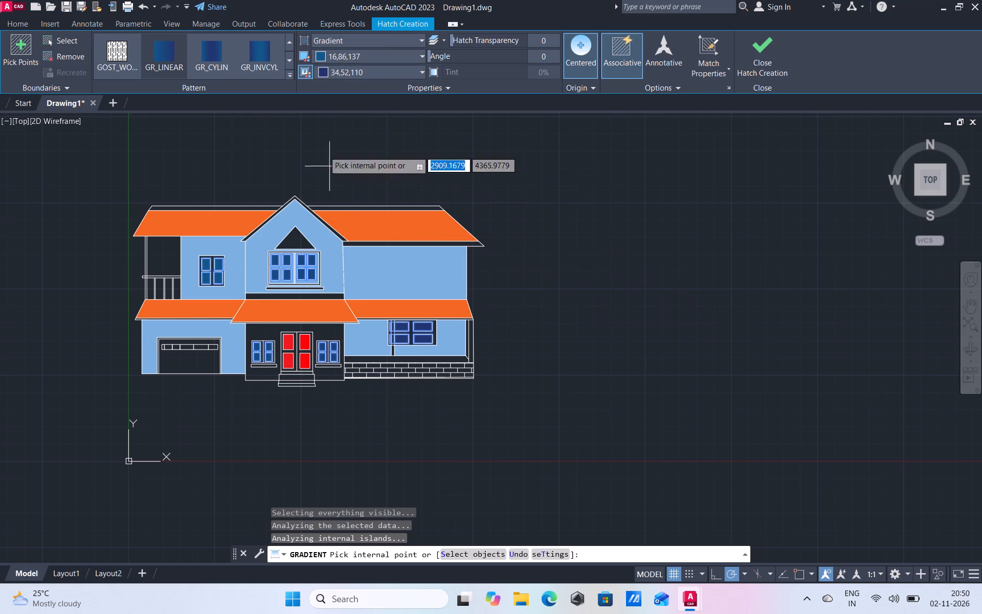
pyautogui.click(769, 63)
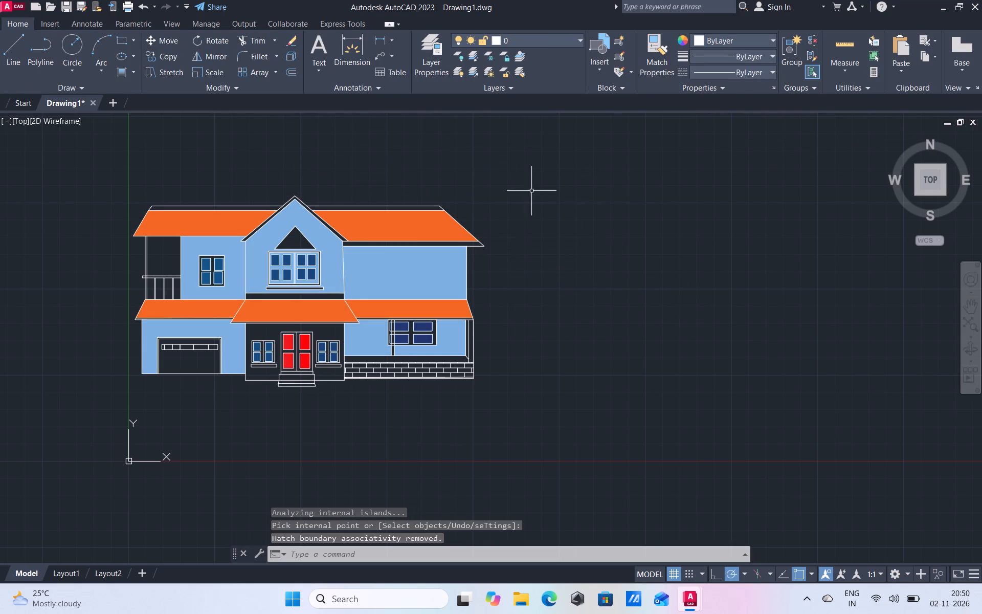
# Fill the balcony opening, garage door, gable triangle and entrance wall with a gradient using 99,100,102 for both colours.
pyautogui.click(130, 69)
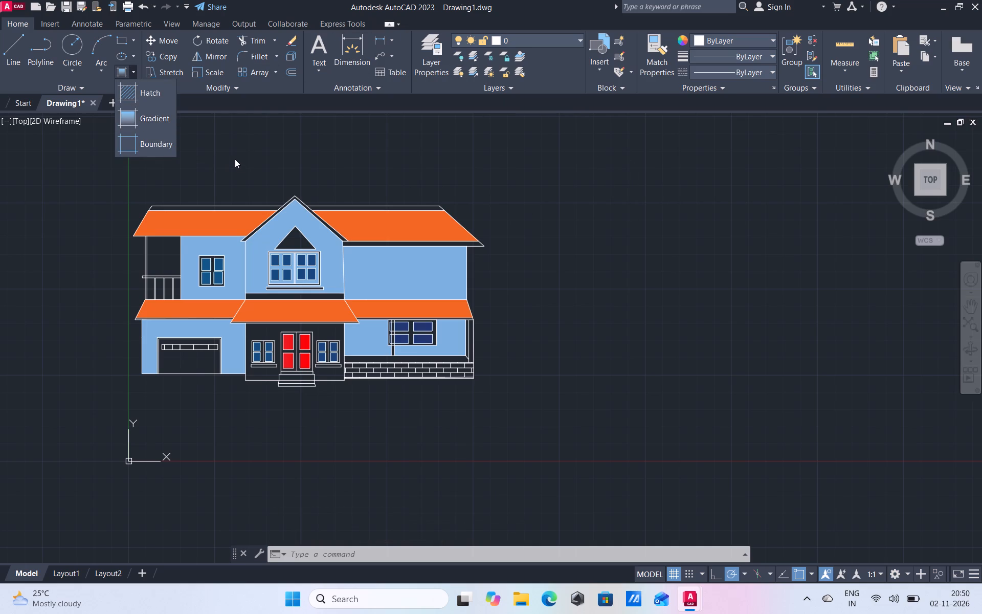
pyautogui.click(156, 117)
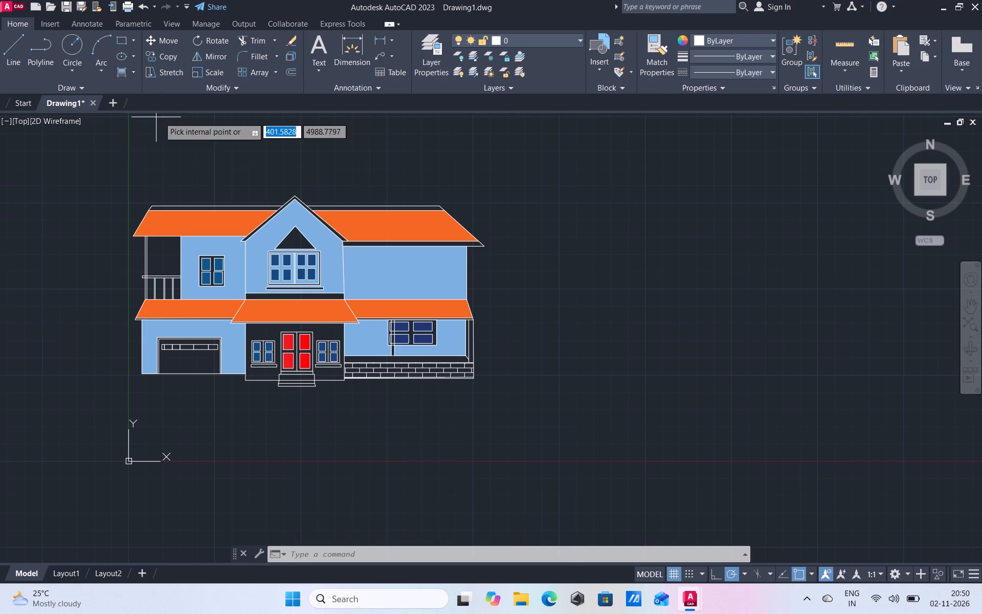
pyautogui.click(420, 53)
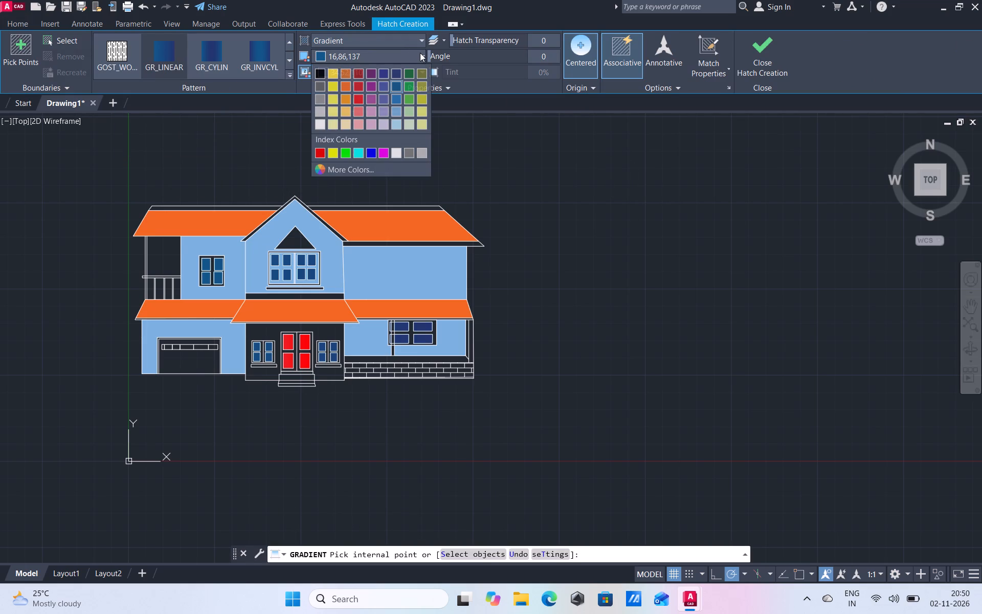
pyautogui.click(320, 81)
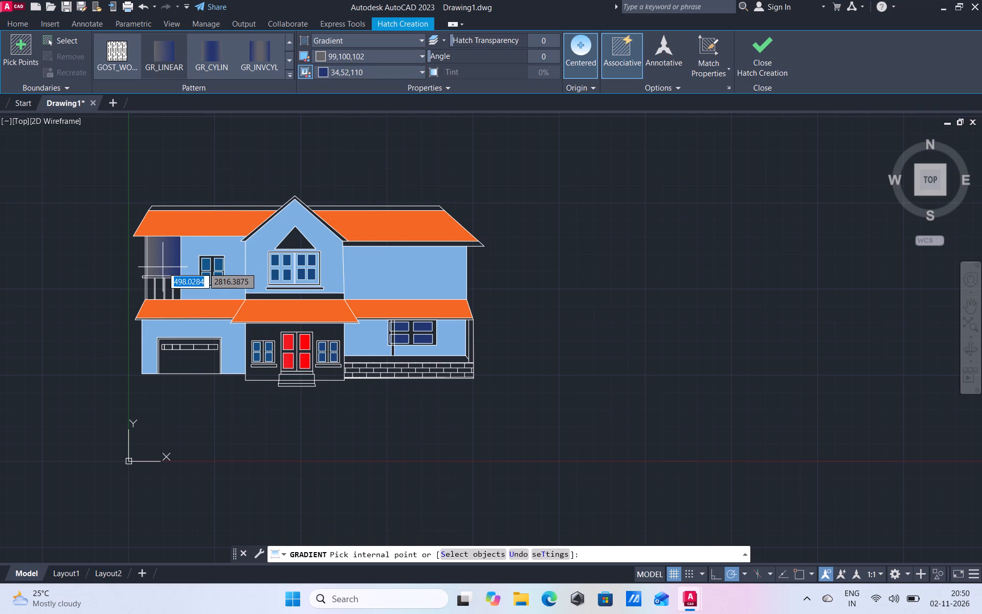
pyautogui.click(163, 267)
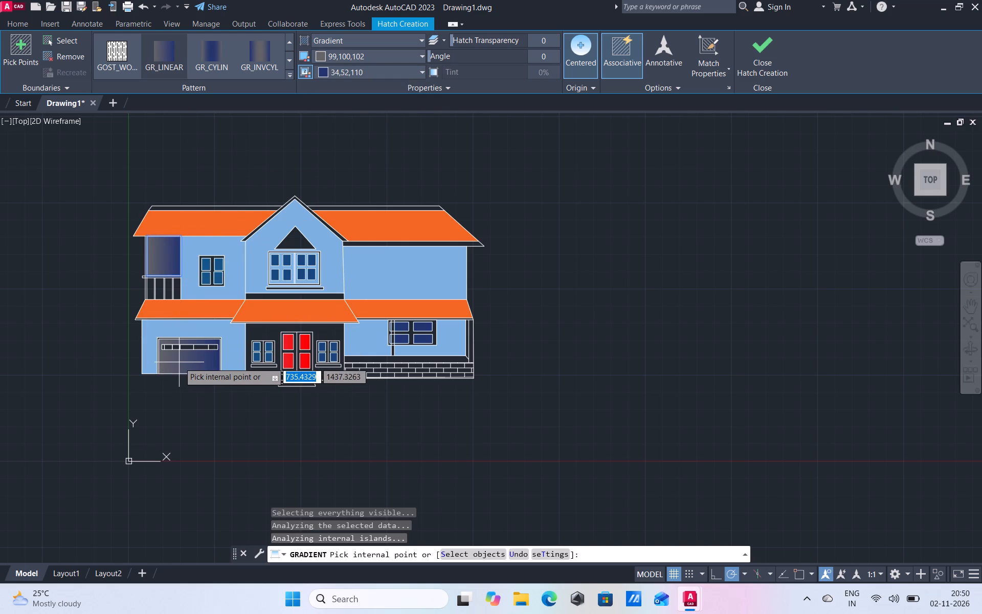
pyautogui.click(180, 362)
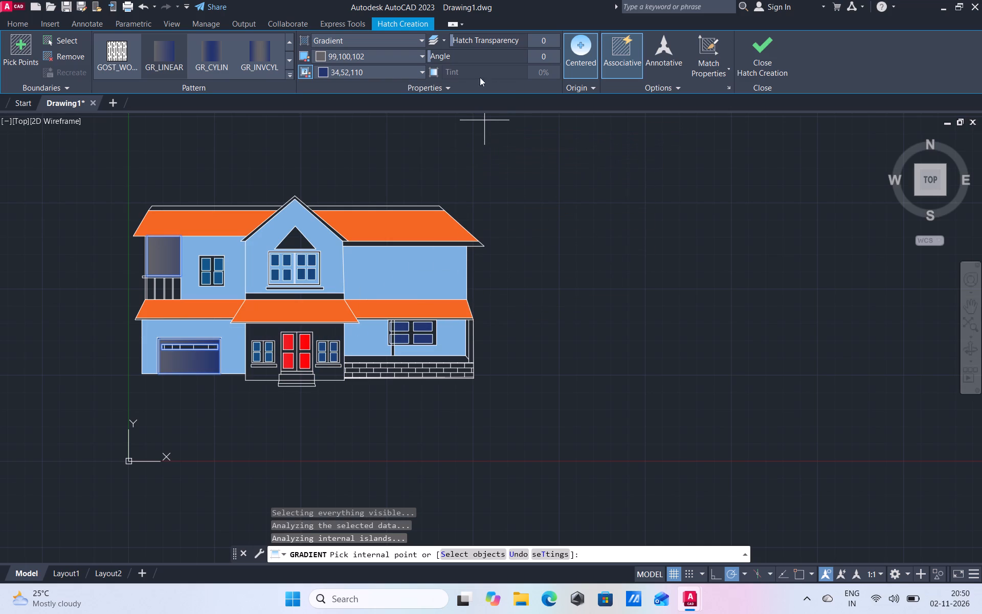
pyautogui.click(425, 69)
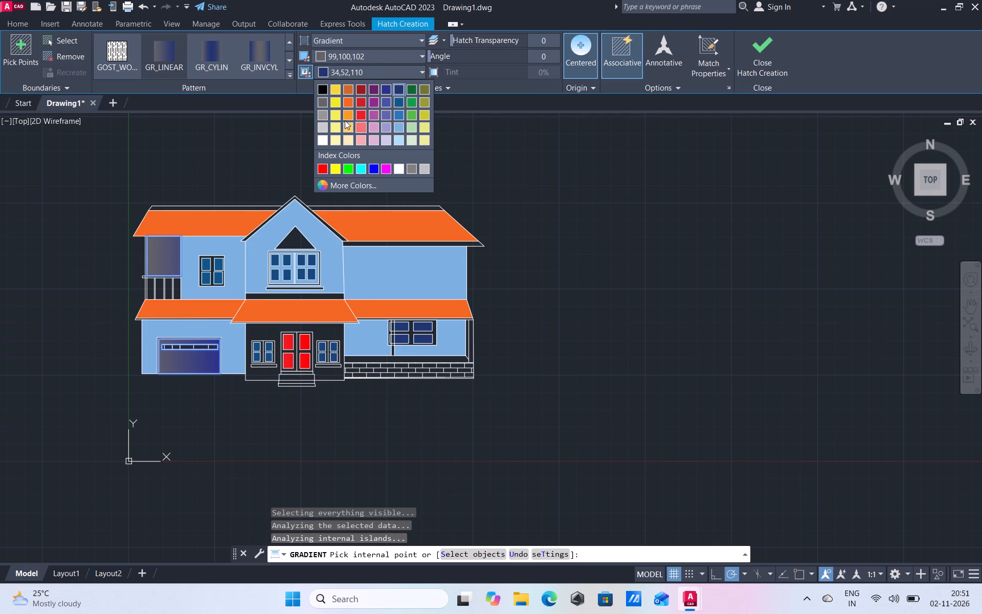
pyautogui.click(322, 98)
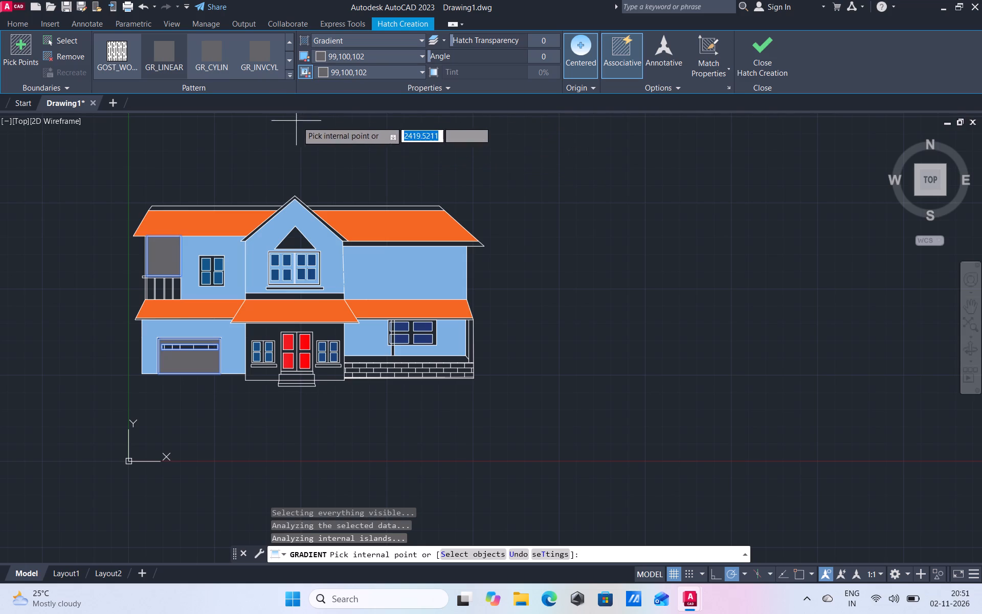
pyautogui.click(291, 240)
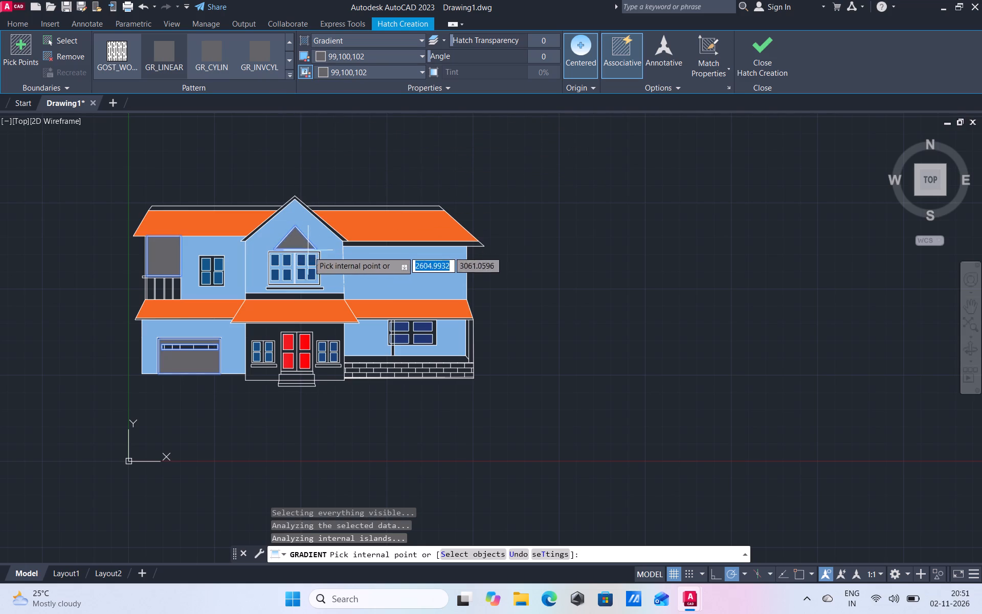
pyautogui.click(318, 327)
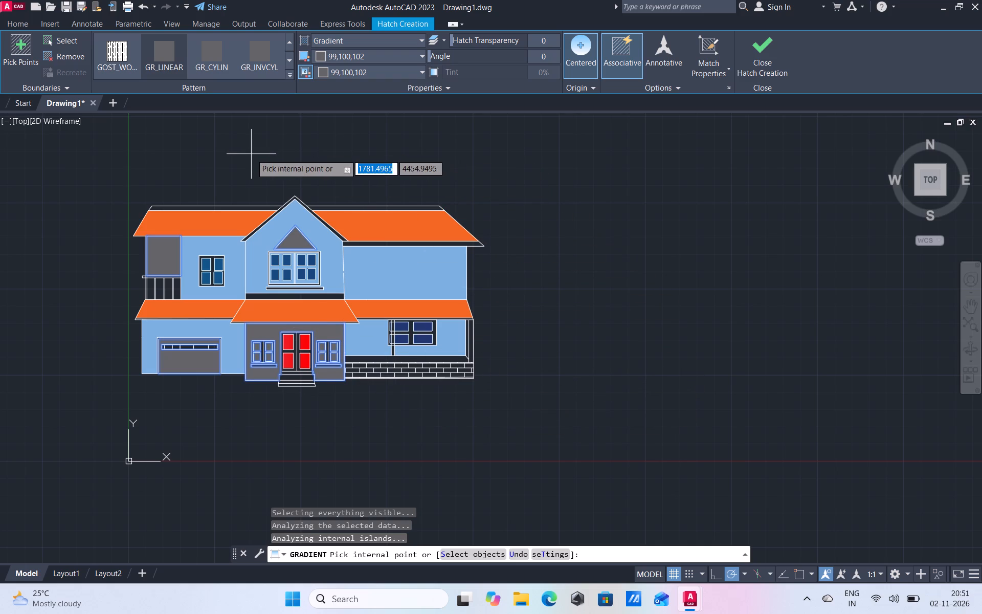
pyautogui.click(780, 67)
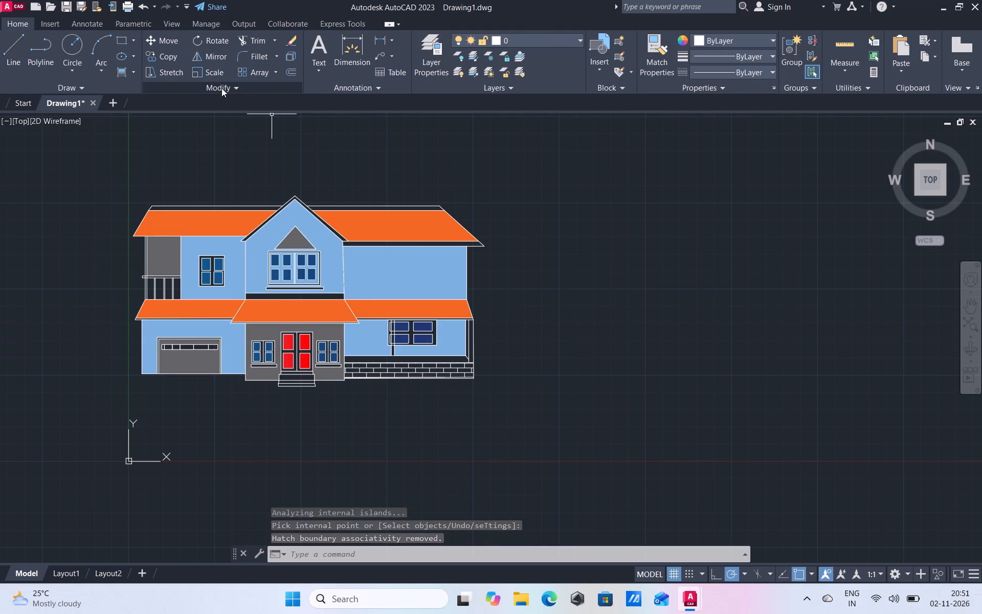
# Fill the entrance steps below the front door with a gradient using 19,103,52 for both colours.
pyautogui.click(119, 71)
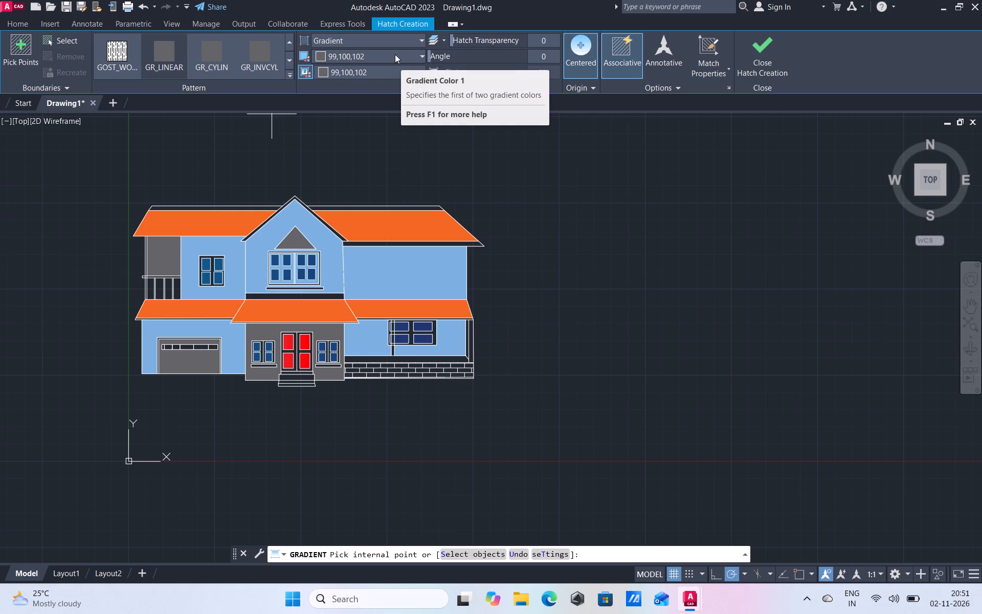
pyautogui.click(418, 53)
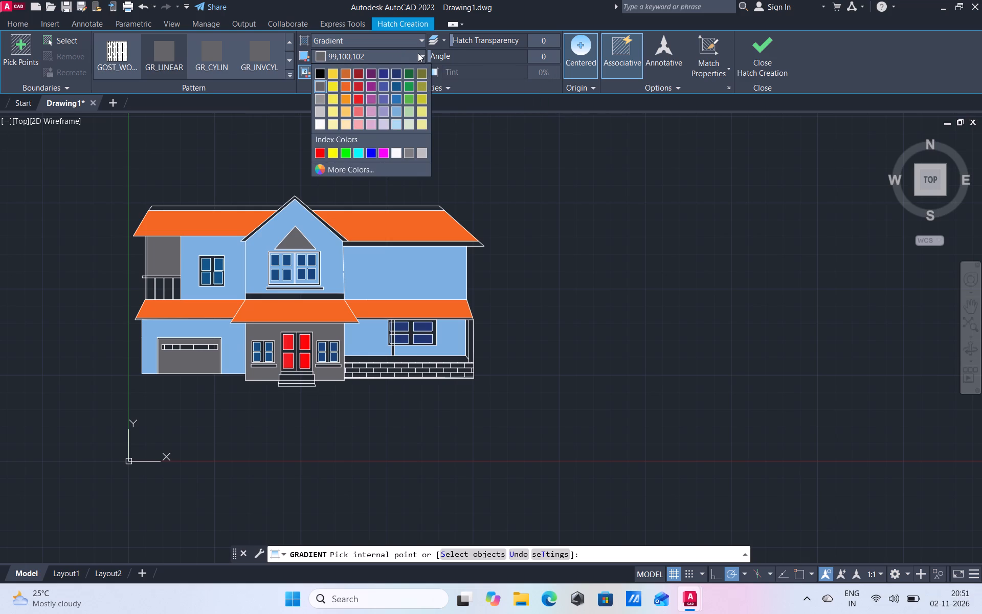
pyautogui.click(393, 128)
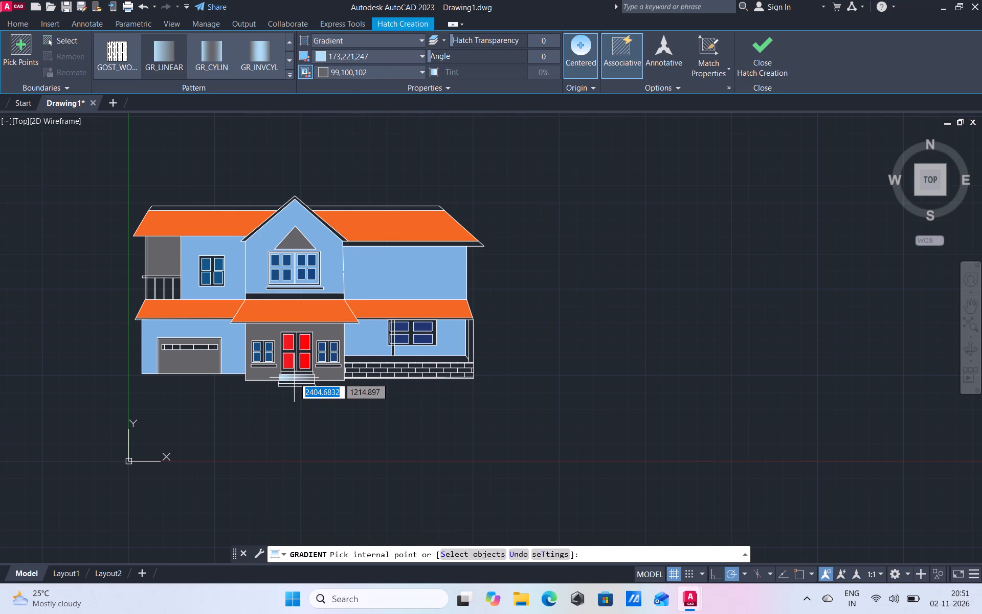
pyautogui.click(423, 54)
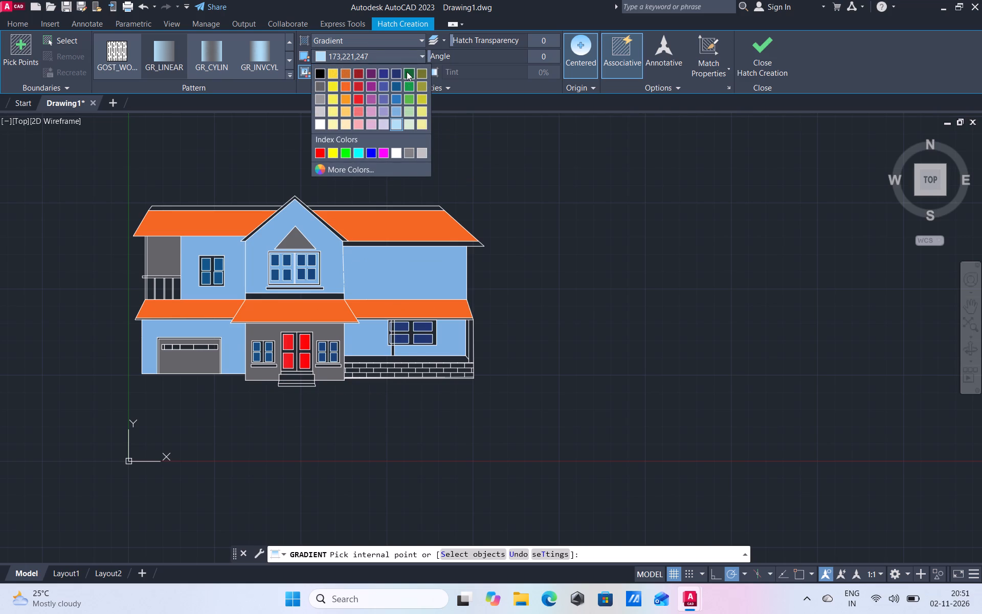
pyautogui.click(407, 72)
pyautogui.click(283, 377)
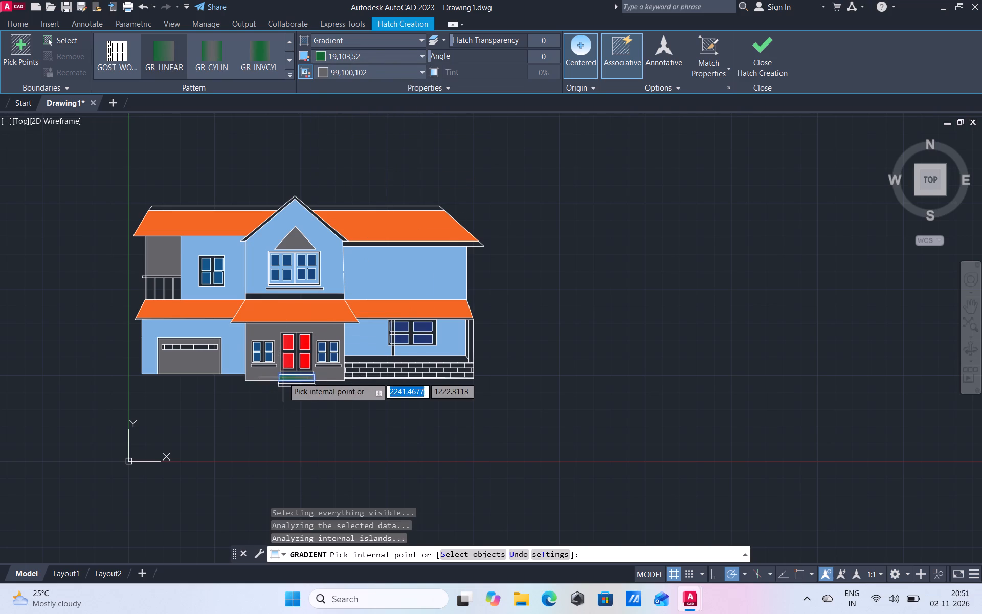
pyautogui.moveTo(289, 382); pyautogui.dragTo(291, 387)
pyautogui.click(291, 387)
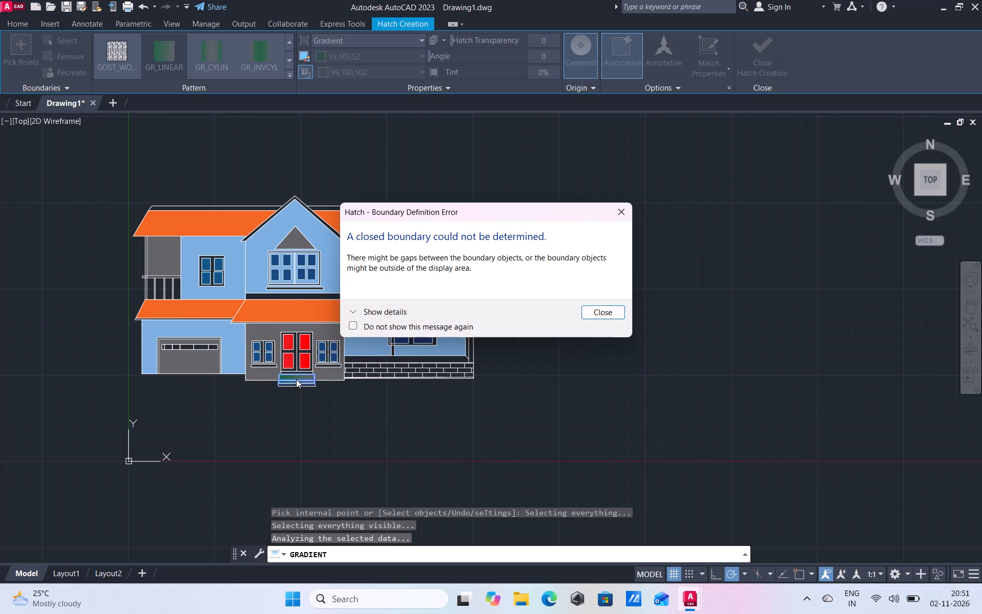
pyautogui.click(594, 312)
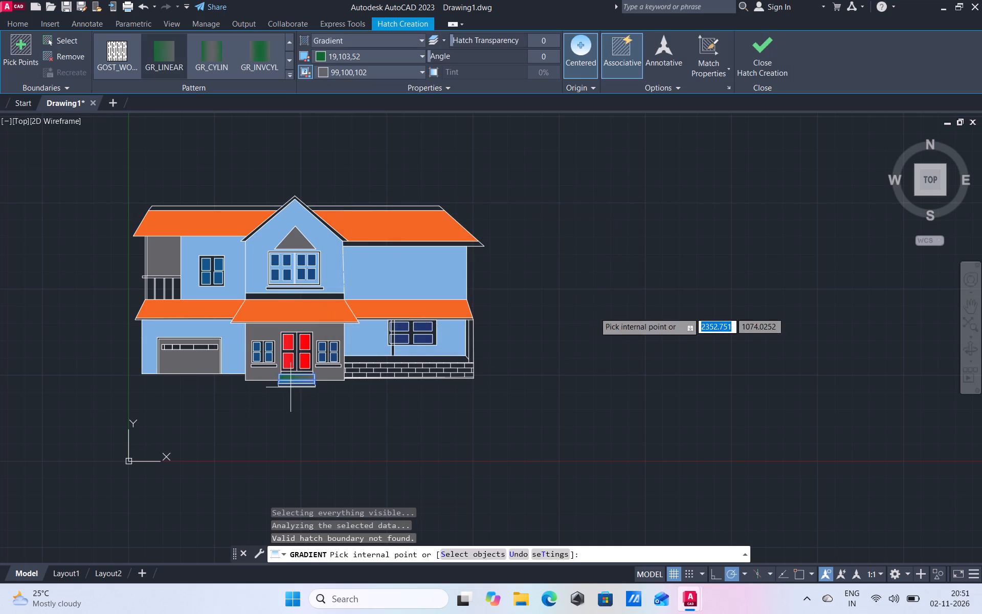
pyautogui.click(301, 385)
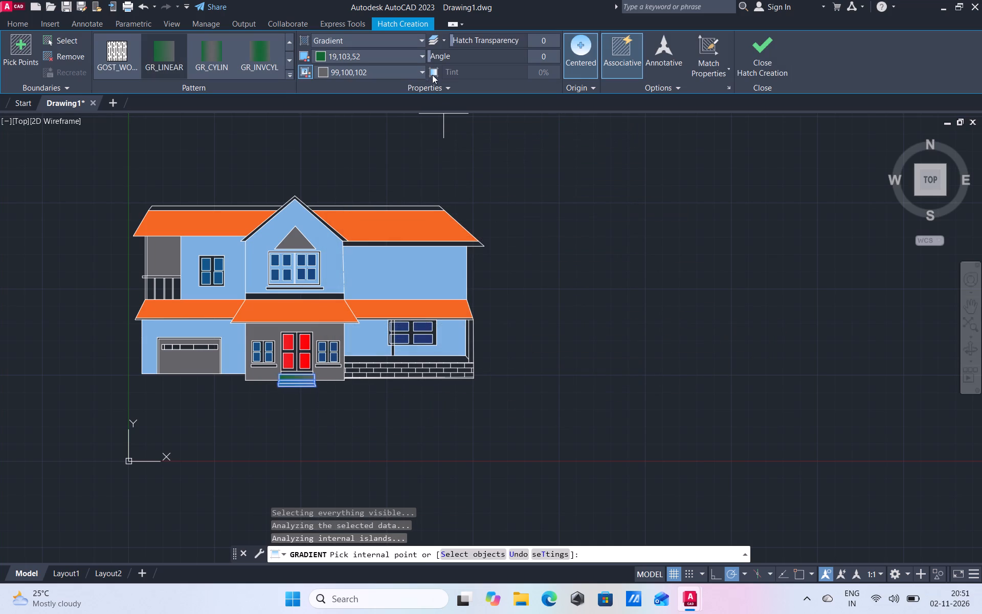
pyautogui.click(419, 70)
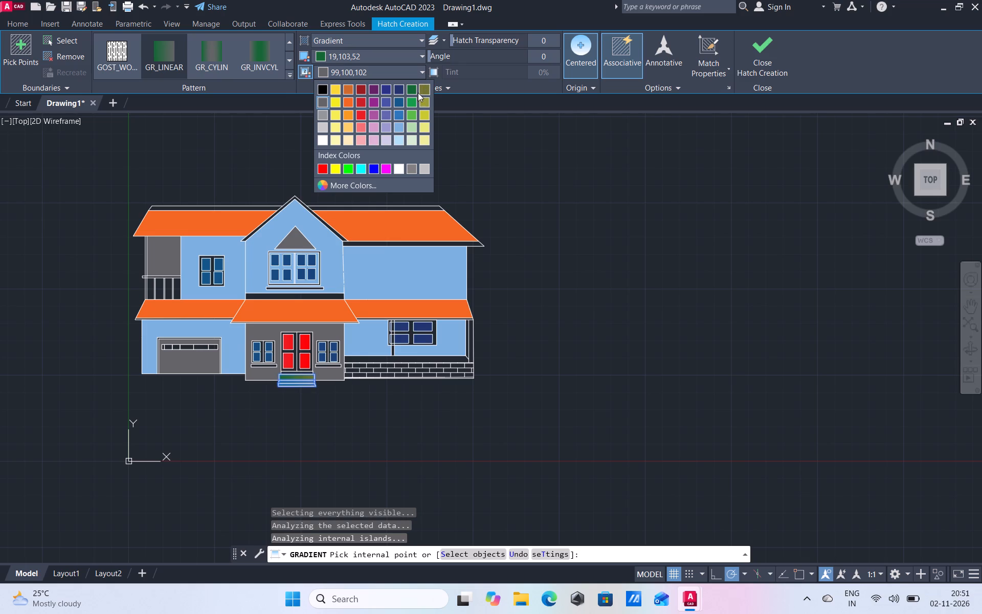
pyautogui.click(414, 90)
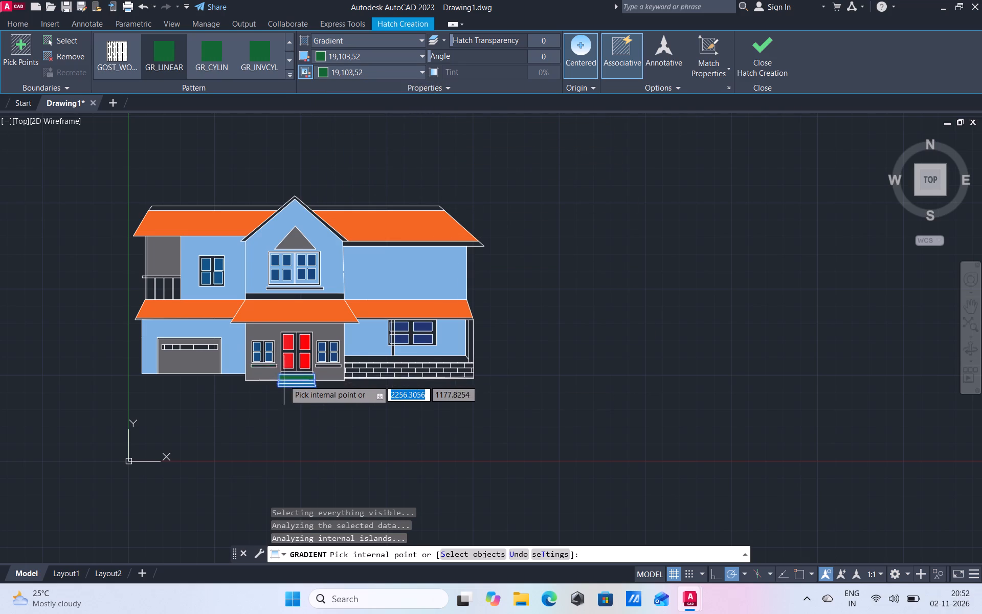
pyautogui.scroll(2, 284, 380)
pyautogui.rightClick(304, 405)
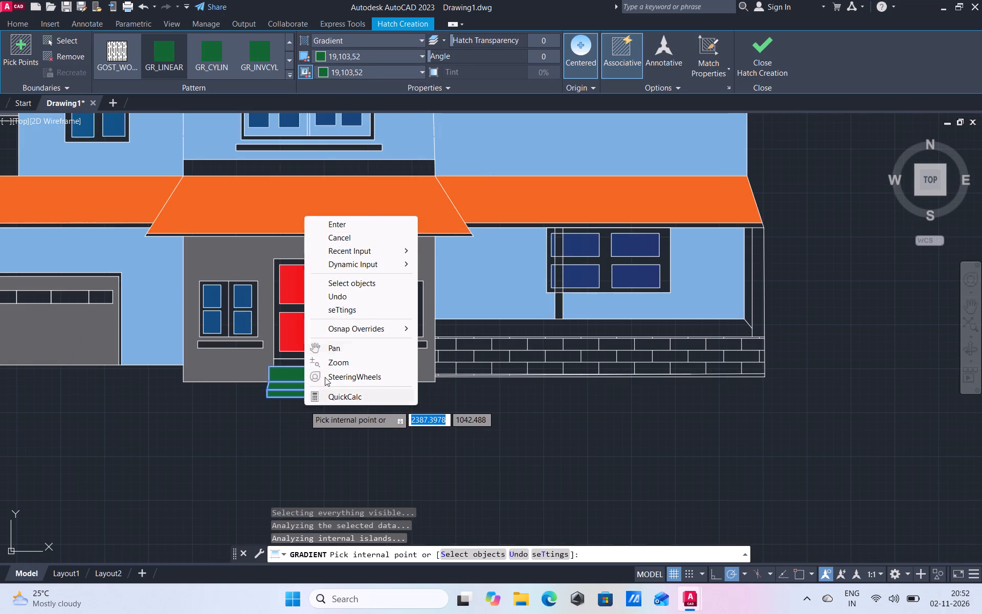
pyautogui.click(360, 237)
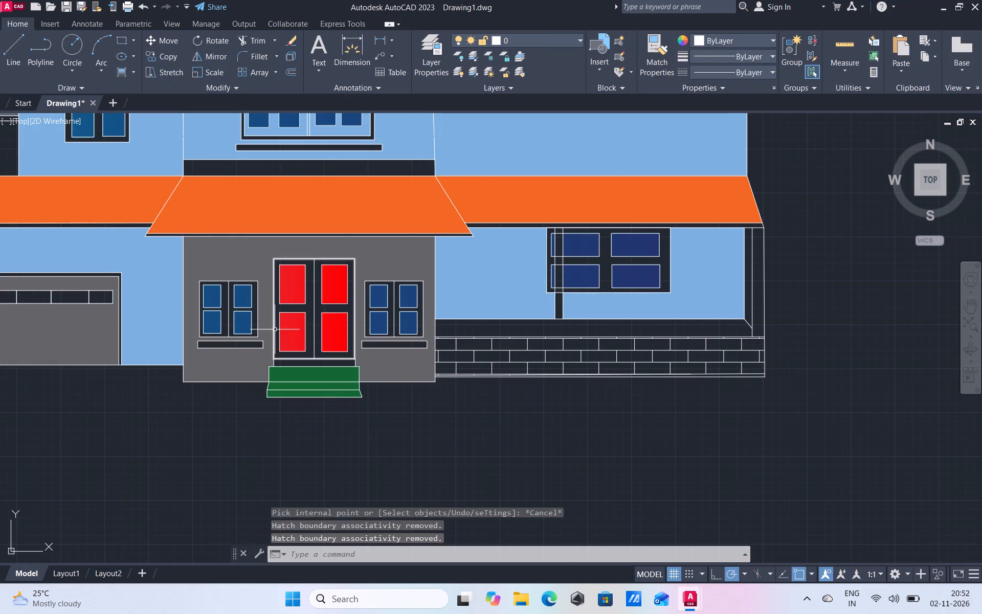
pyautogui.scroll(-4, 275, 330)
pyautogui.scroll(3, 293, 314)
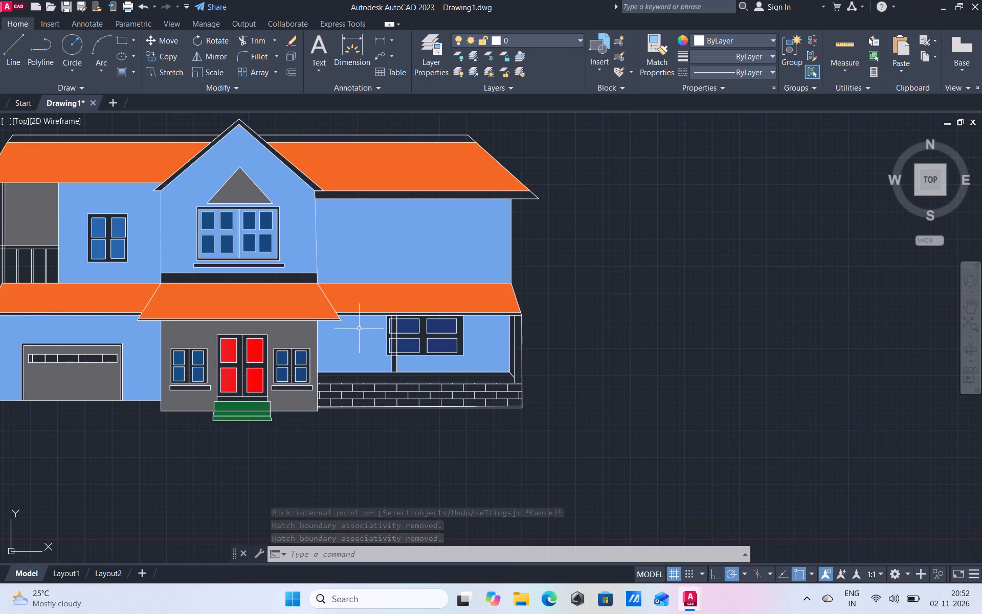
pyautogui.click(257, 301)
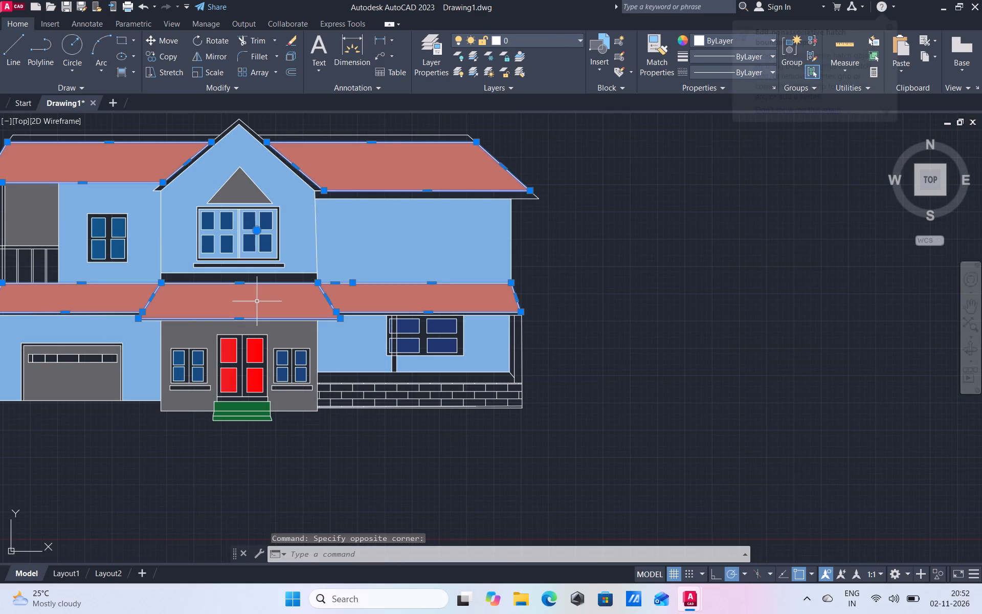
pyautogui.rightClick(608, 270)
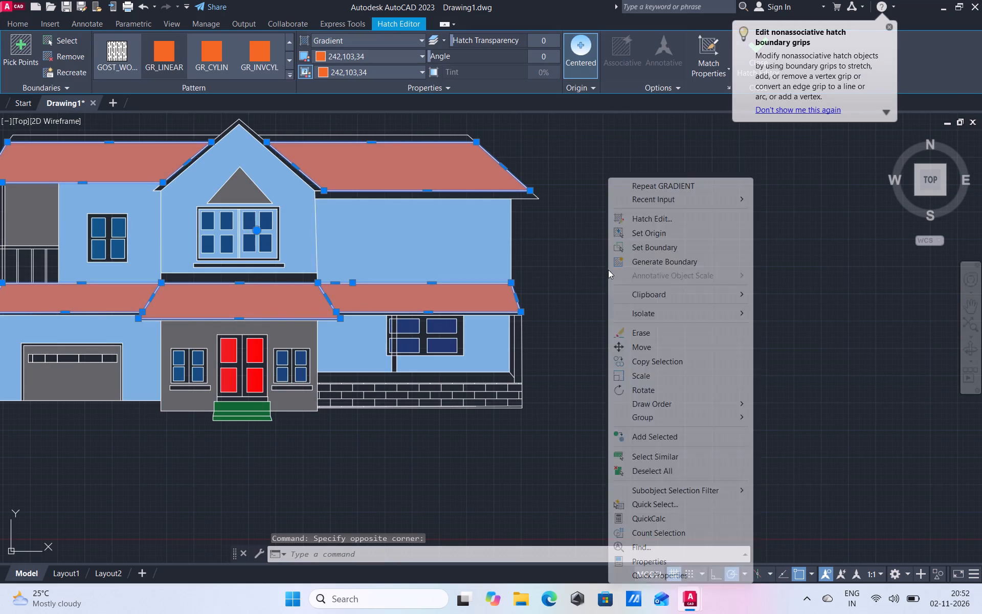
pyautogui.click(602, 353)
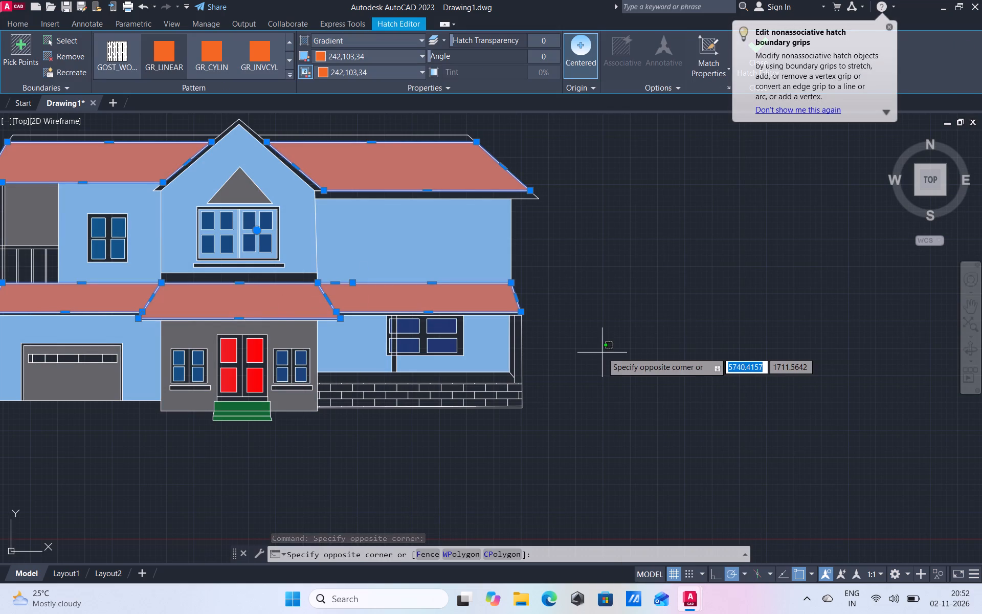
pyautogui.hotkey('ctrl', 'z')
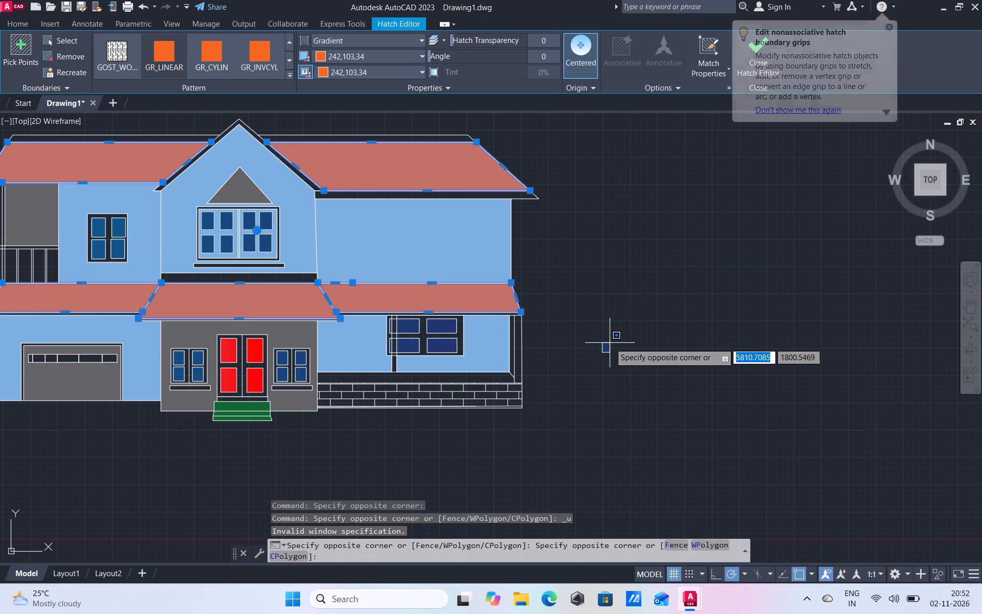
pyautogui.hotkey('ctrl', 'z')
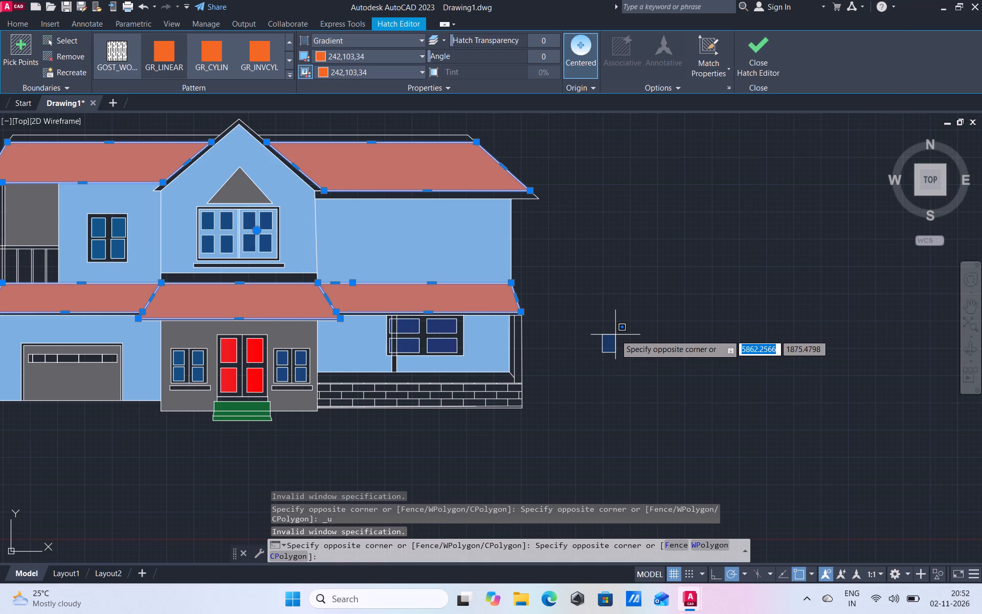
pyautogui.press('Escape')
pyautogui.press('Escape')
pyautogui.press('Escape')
# Gradient-fill the four balcony railing panels and the strip above the right wing's brick base, with 247,242,129 as first colour.
pyautogui.scroll(-2, 615, 331)
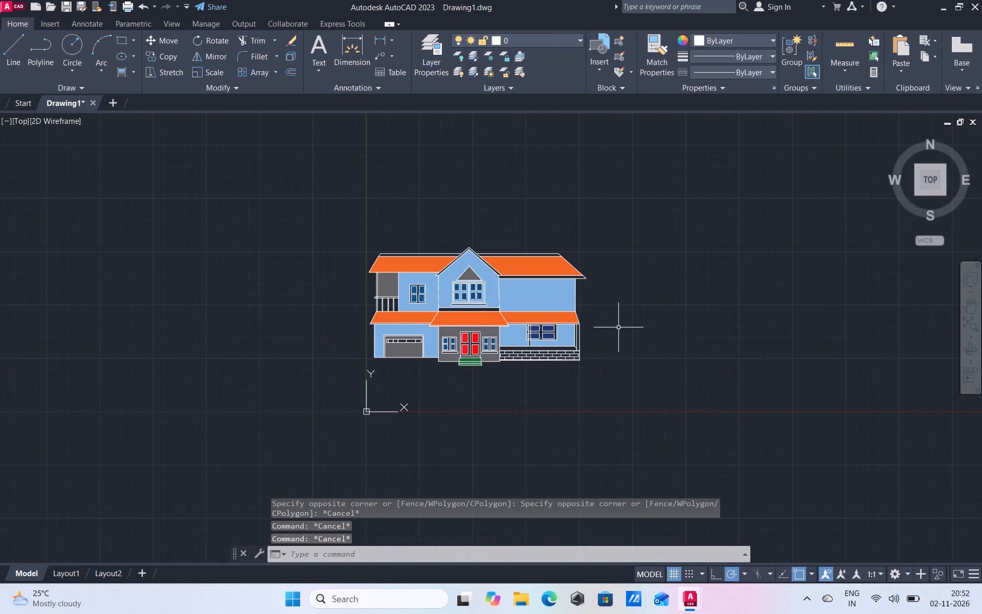
pyautogui.scroll(2, 500, 364)
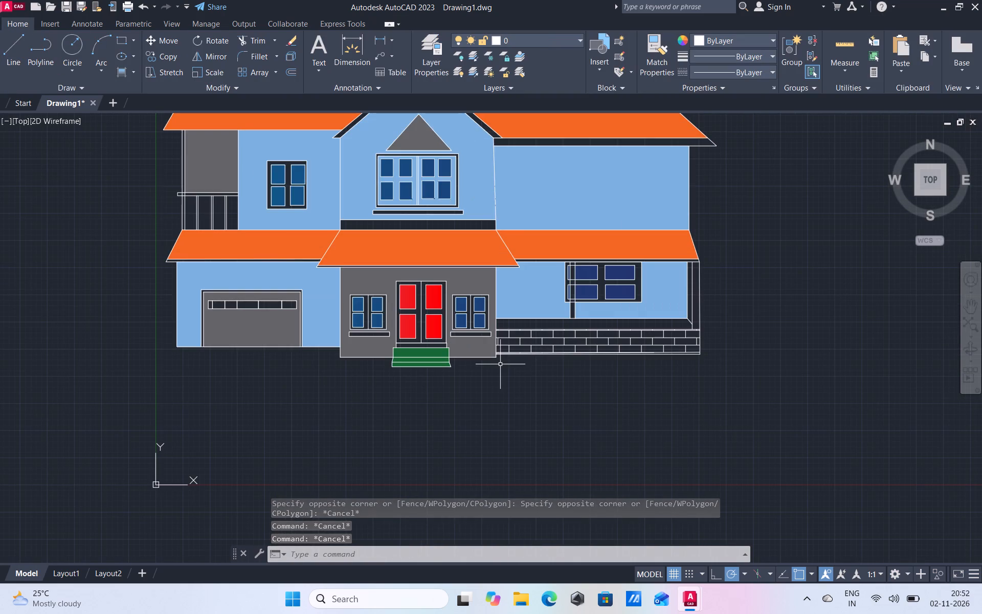
pyautogui.click(122, 68)
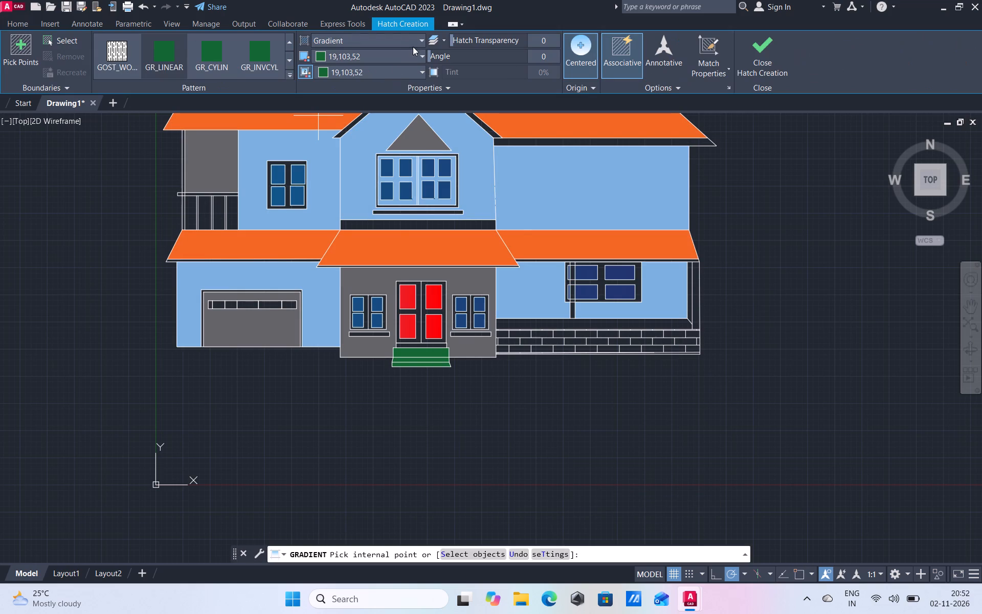
pyautogui.click(421, 53)
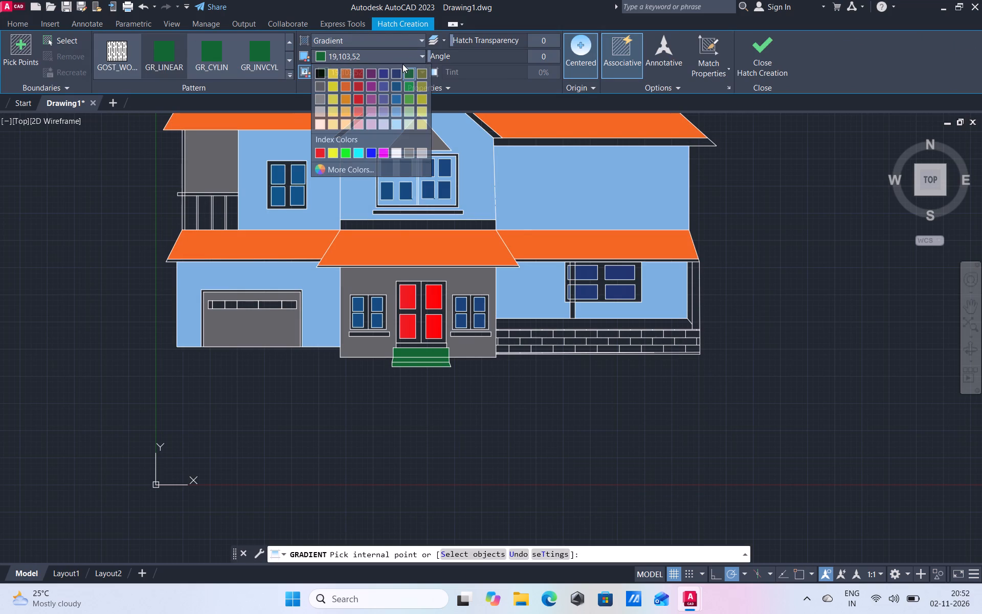
pyautogui.click(329, 109)
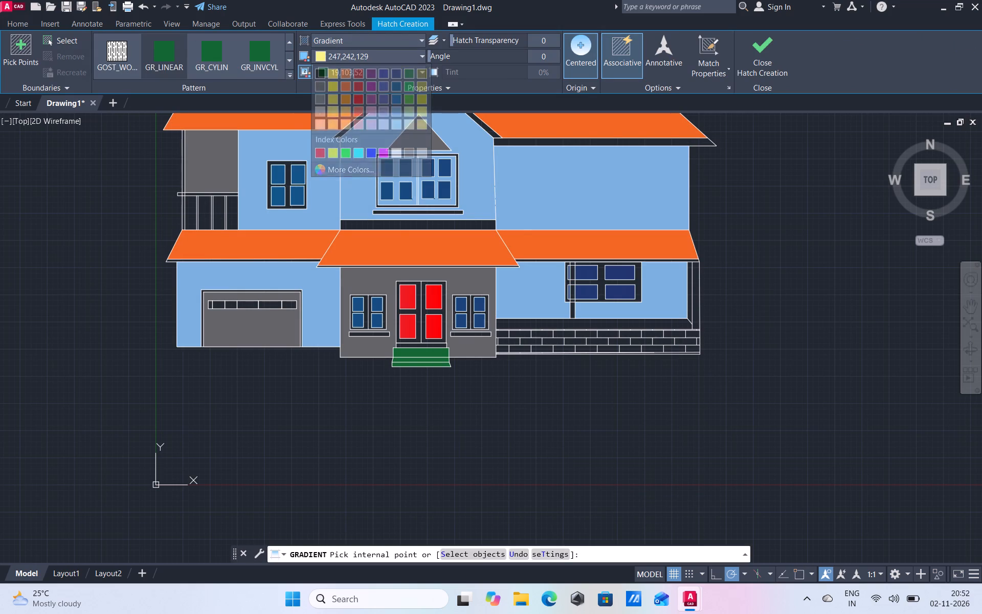
pyautogui.click(203, 213)
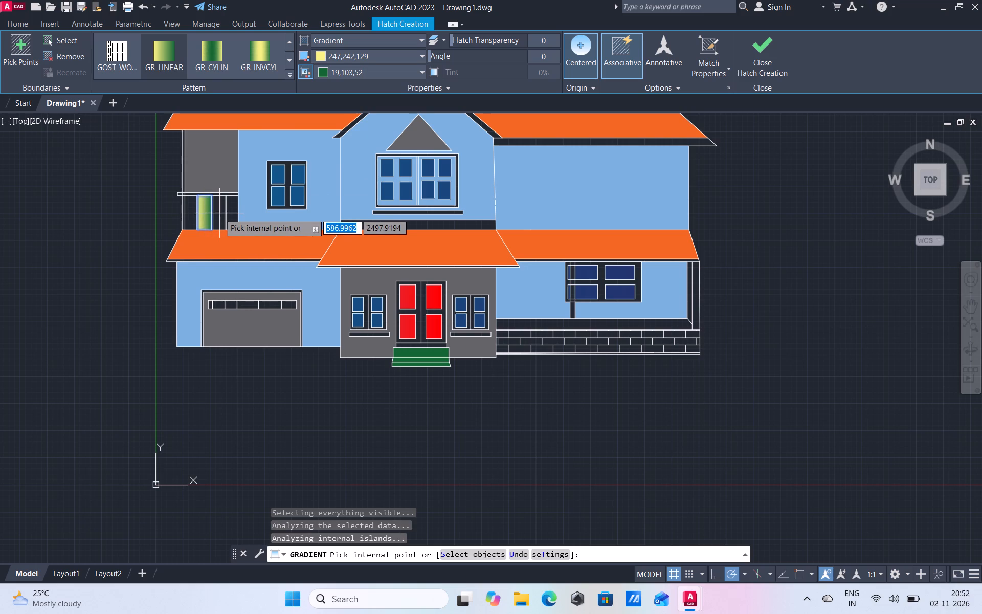
pyautogui.click(219, 213)
pyautogui.click(237, 213)
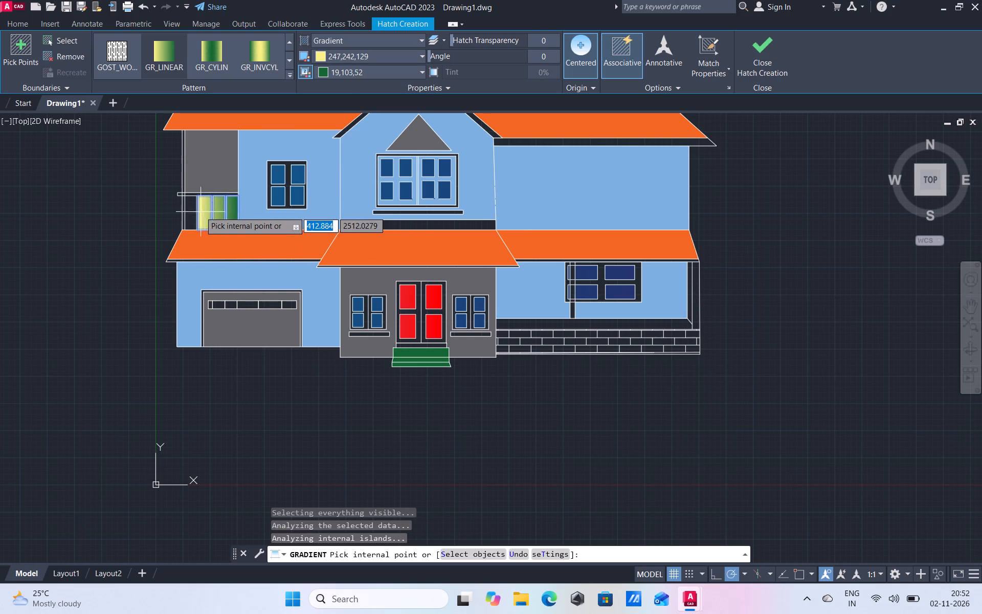
pyautogui.click(189, 211)
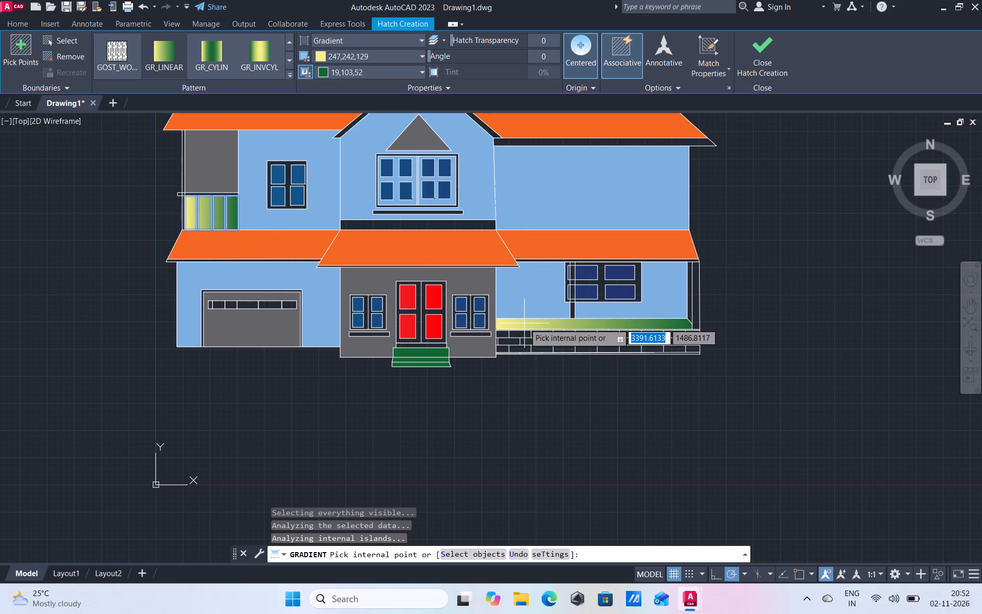
pyautogui.click(524, 323)
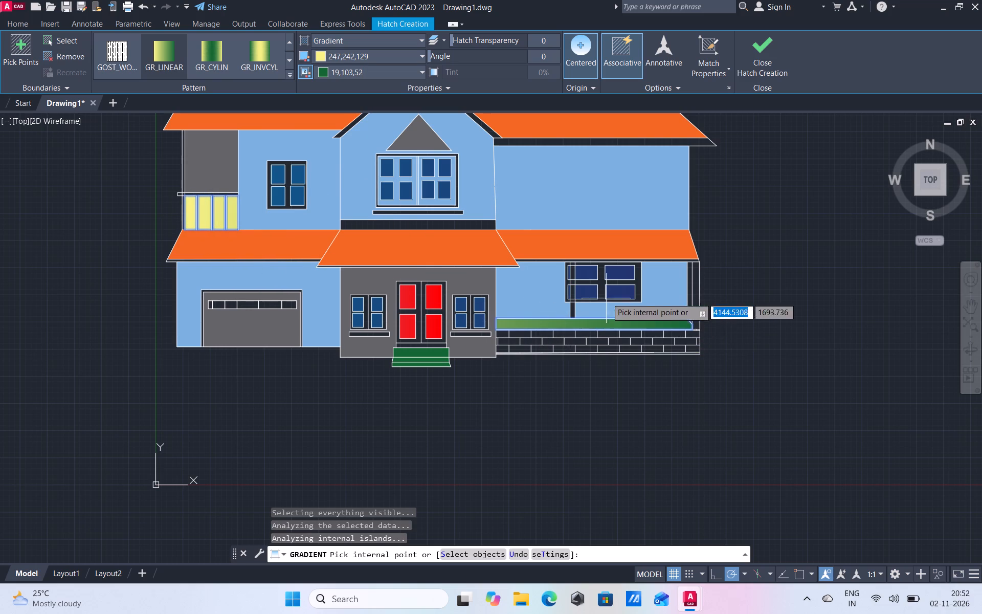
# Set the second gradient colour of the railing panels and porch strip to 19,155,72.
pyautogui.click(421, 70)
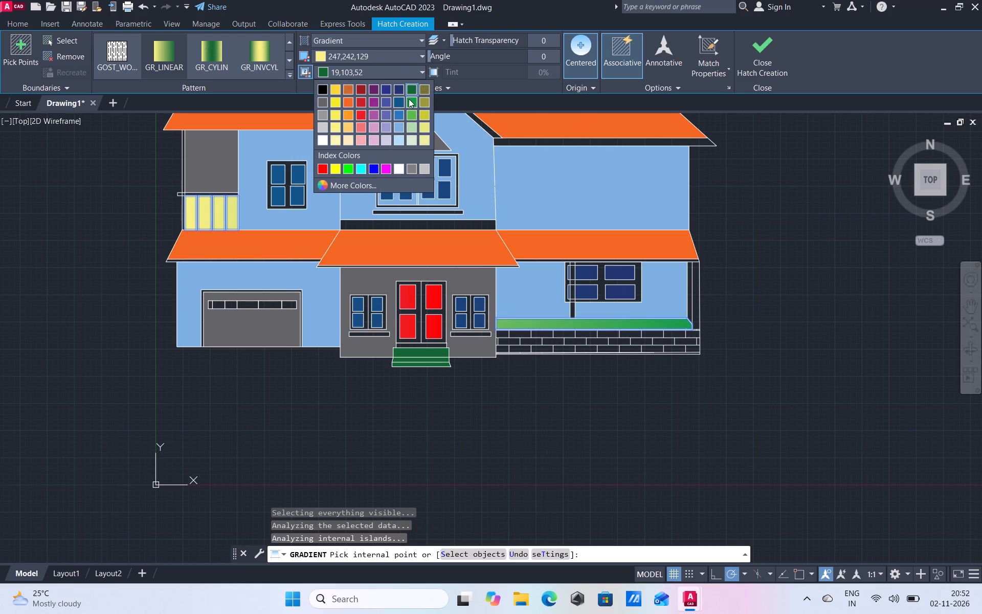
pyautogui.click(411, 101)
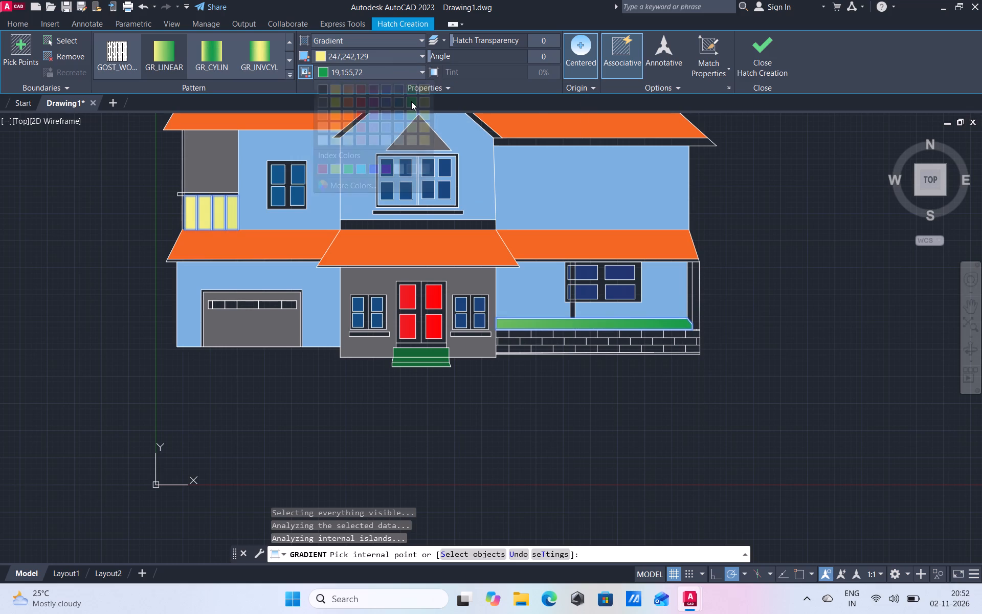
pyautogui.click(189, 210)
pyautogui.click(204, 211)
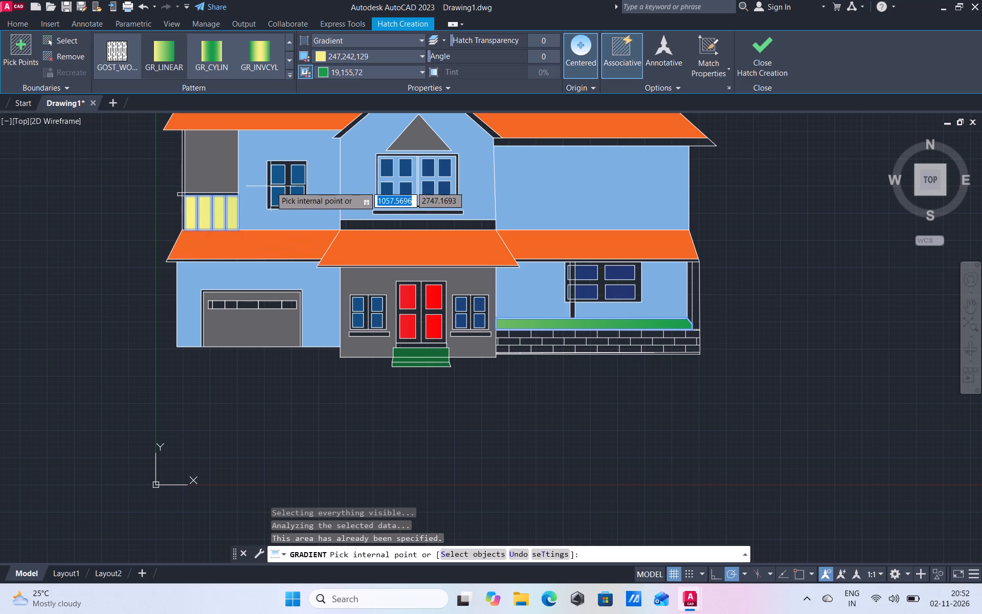
# Set both gradient colours of the railing panels and porch strip to 169,83,160.
pyautogui.click(423, 54)
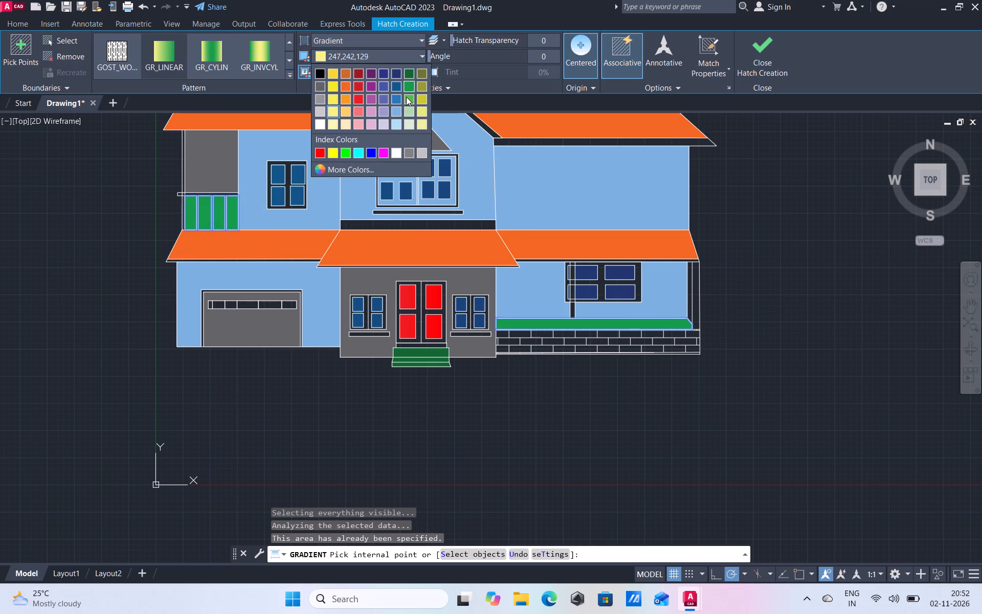
pyautogui.click(373, 97)
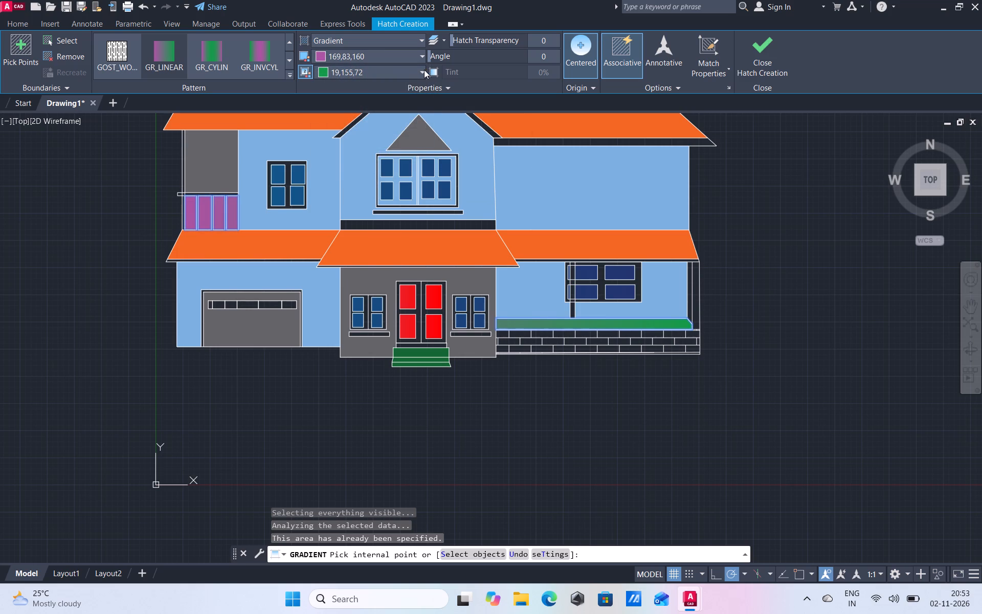
pyautogui.click(422, 70)
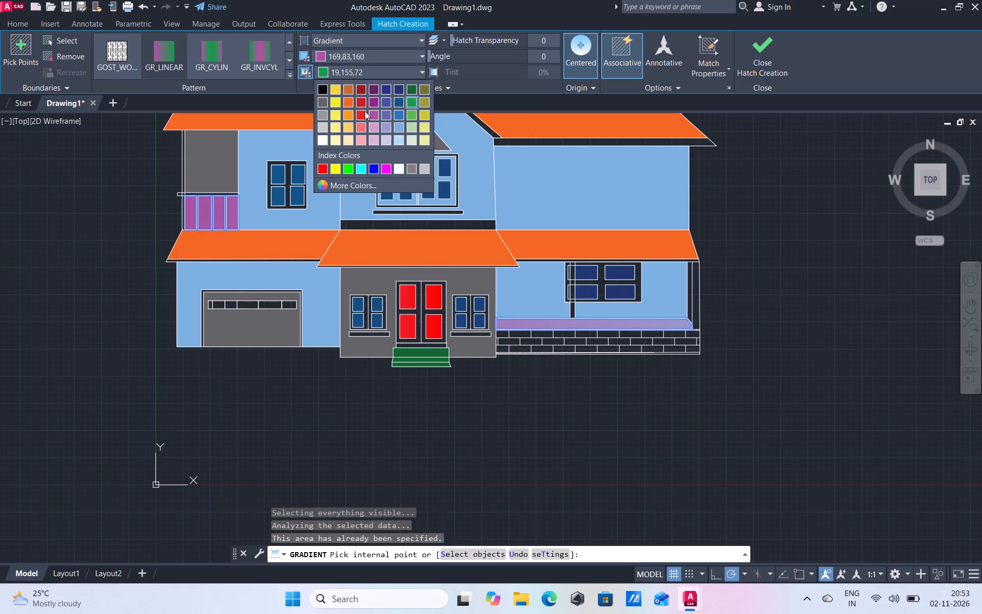
pyautogui.click(371, 111)
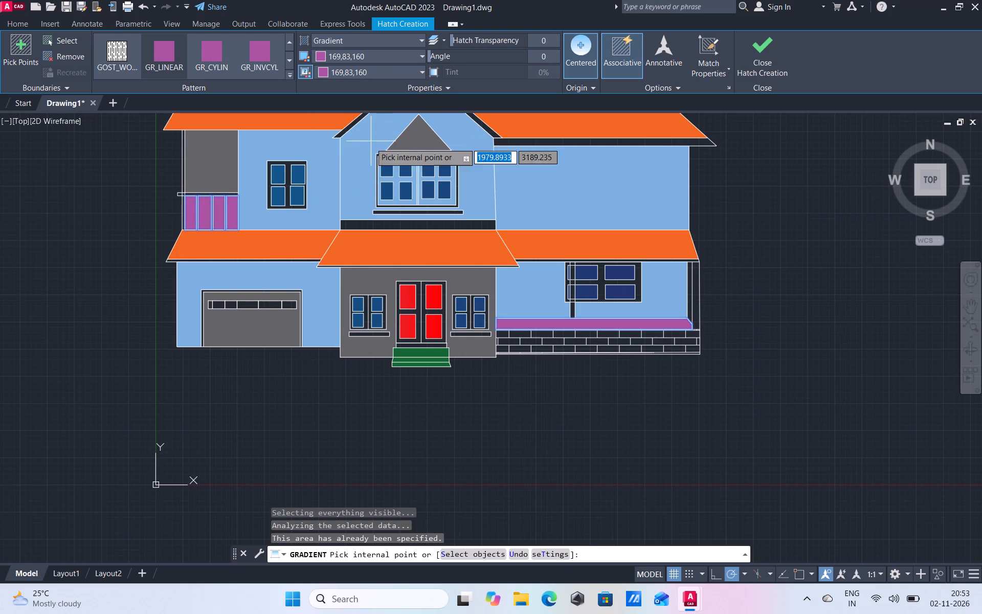
# Gradient-fill the row of small panes across the top of the garage door with 169,83,160.
pyautogui.click(245, 304)
pyautogui.click(262, 307)
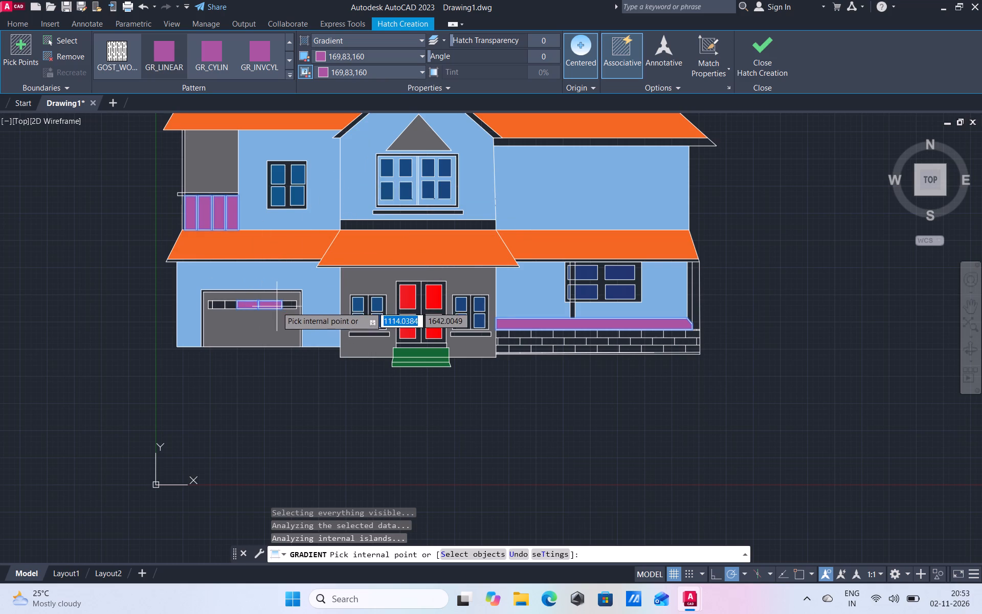
pyautogui.click(289, 304)
pyautogui.click(222, 302)
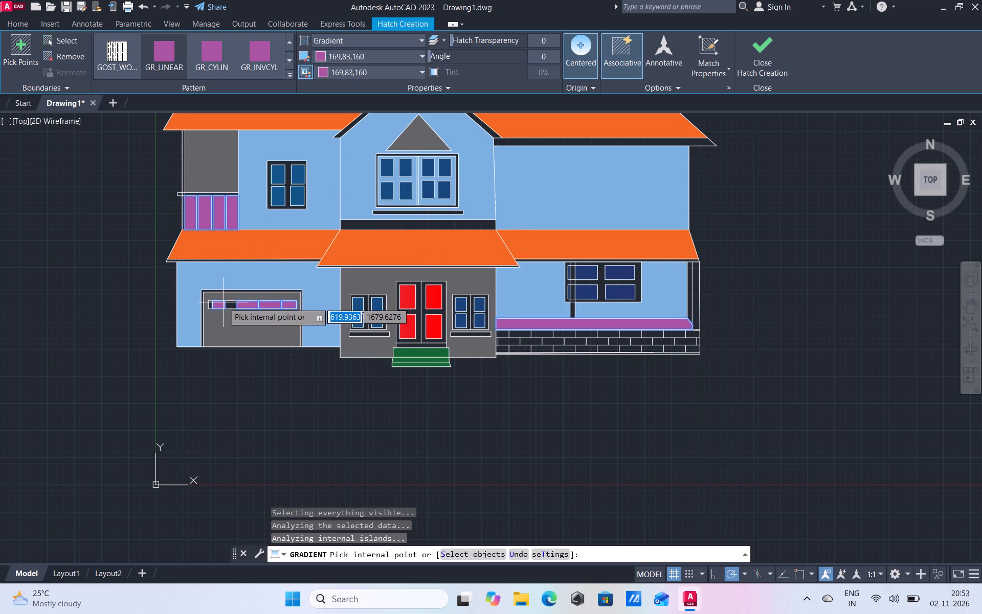
pyautogui.click(229, 302)
pyautogui.click(210, 306)
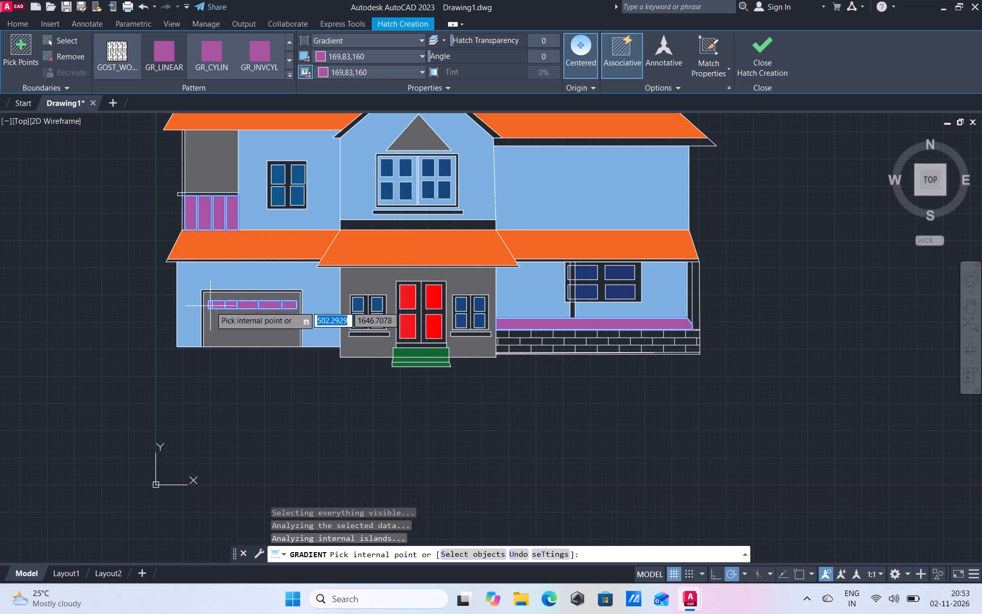
# Extend the 169,83,160 gradient to the upper central window's sill and frame, the upper-left window's frame and the right wing window's frame.
pyautogui.click(408, 211)
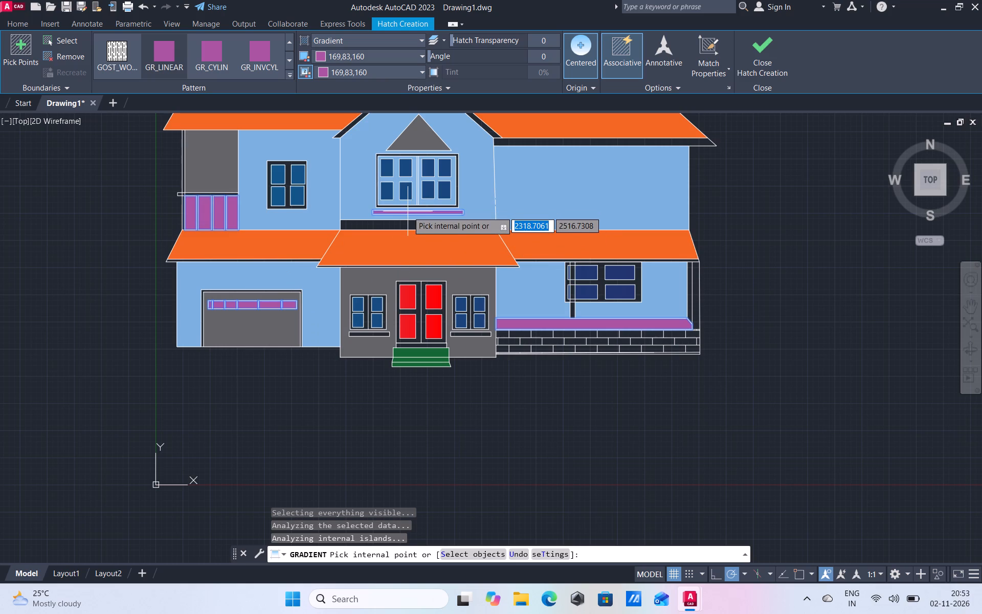
pyautogui.click(409, 206)
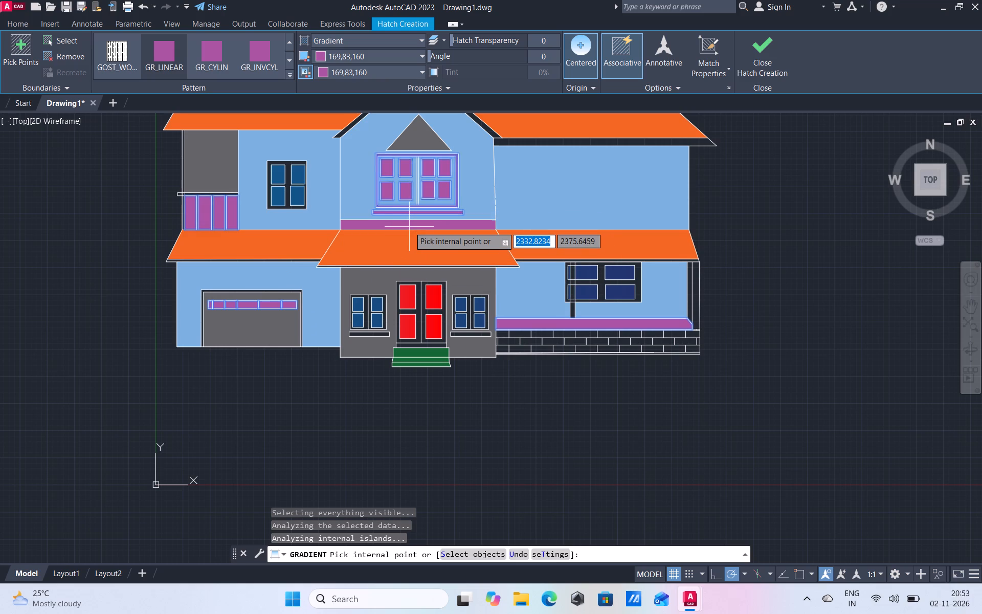
pyautogui.click(288, 188)
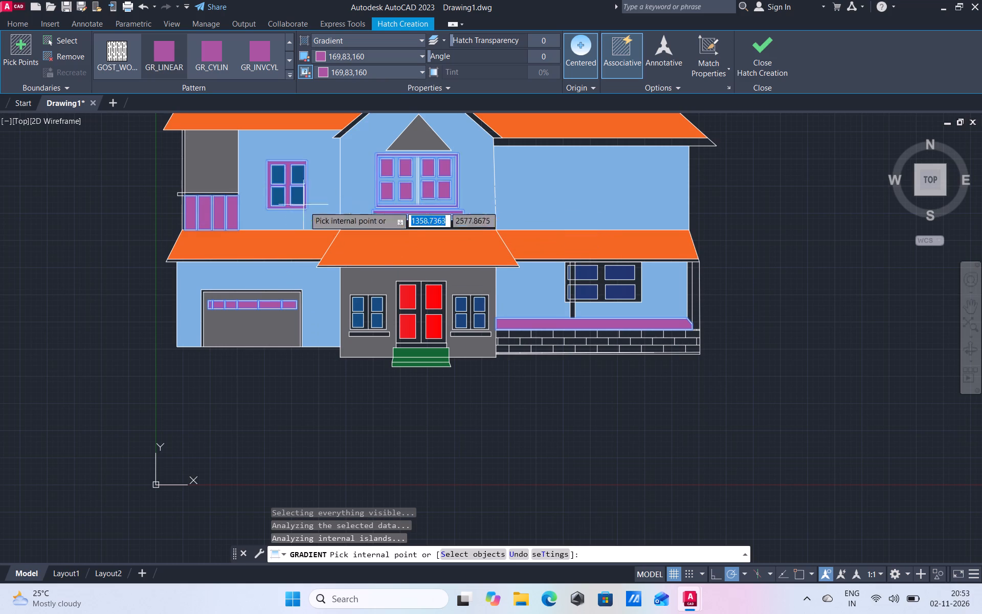
pyautogui.click(599, 282)
pyautogui.scroll(2, 569, 286)
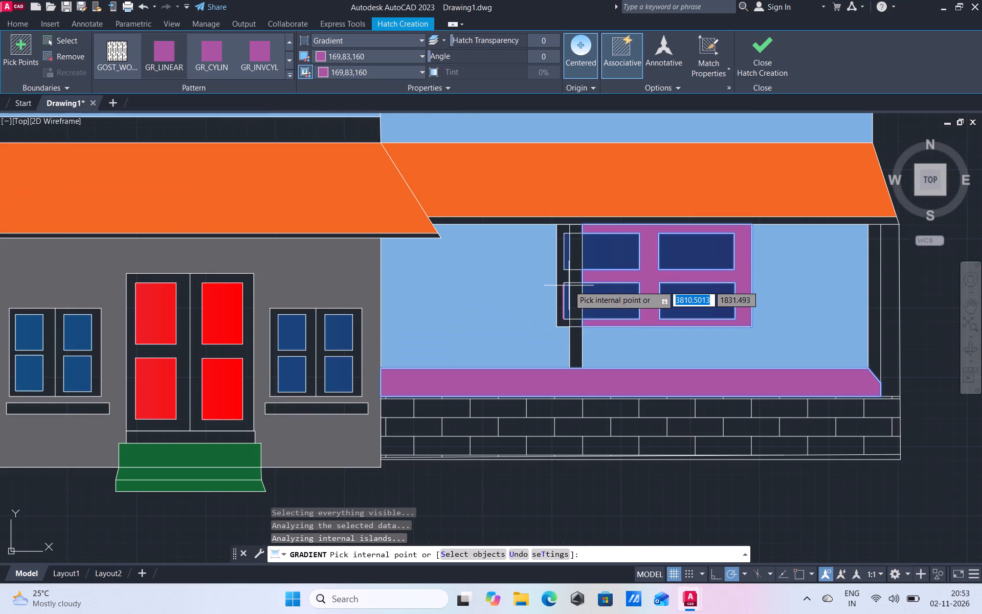
pyautogui.click(562, 303)
# Extend the 169,83,160 gradient to both front door frames and to the frames and sills of the two ground-floor windows beside it.
pyautogui.scroll(-1, 560, 301)
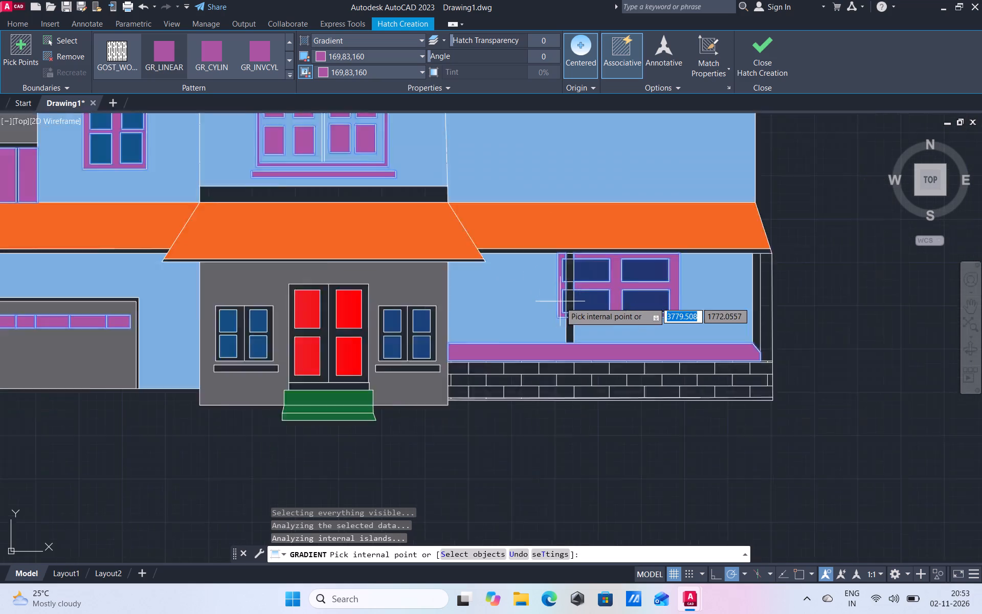
pyautogui.scroll(-1, 560, 302)
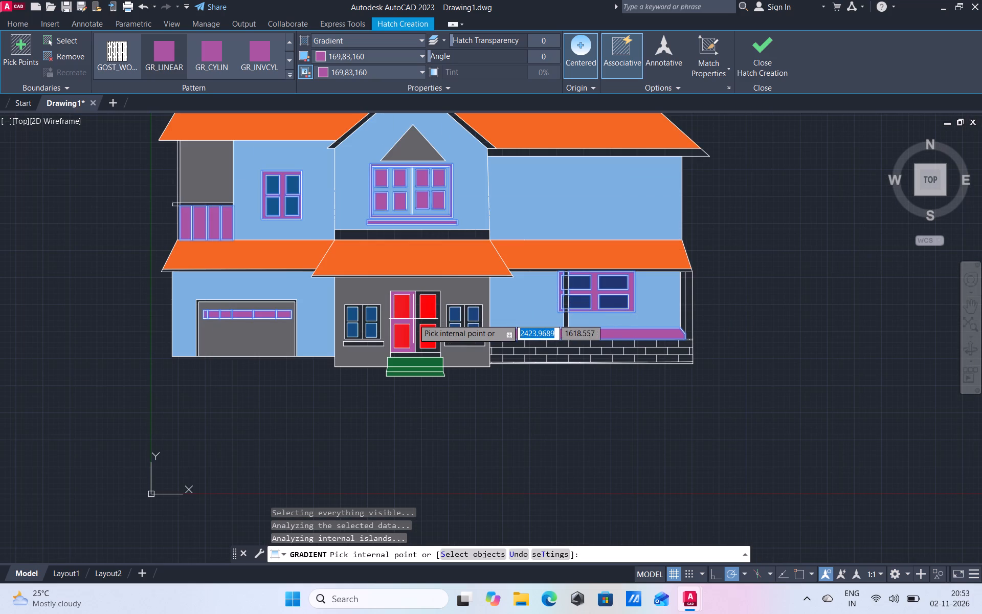
pyautogui.click(413, 319)
pyautogui.click(418, 320)
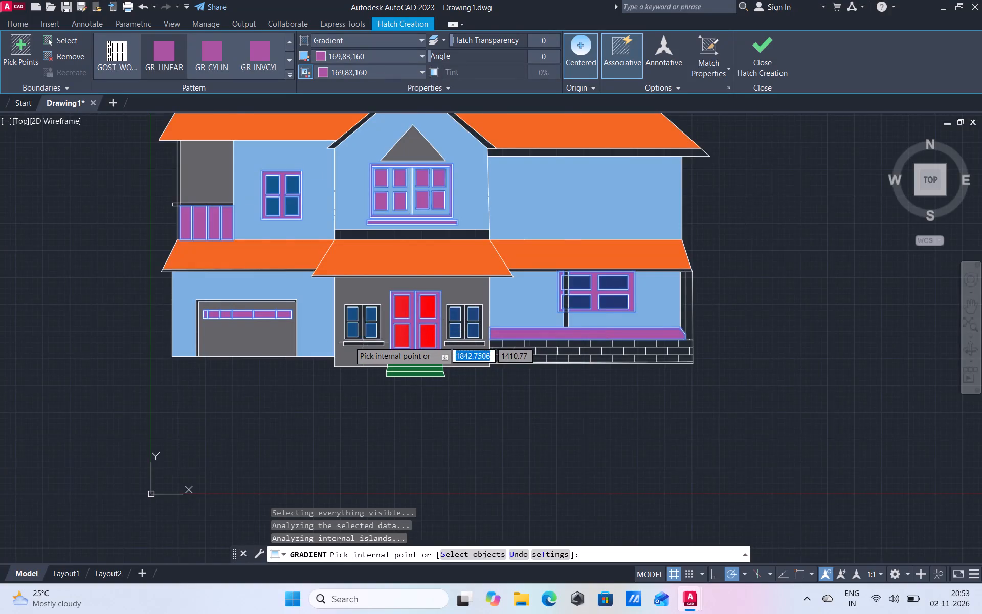
pyautogui.scroll(1, 347, 336)
pyautogui.click(369, 315)
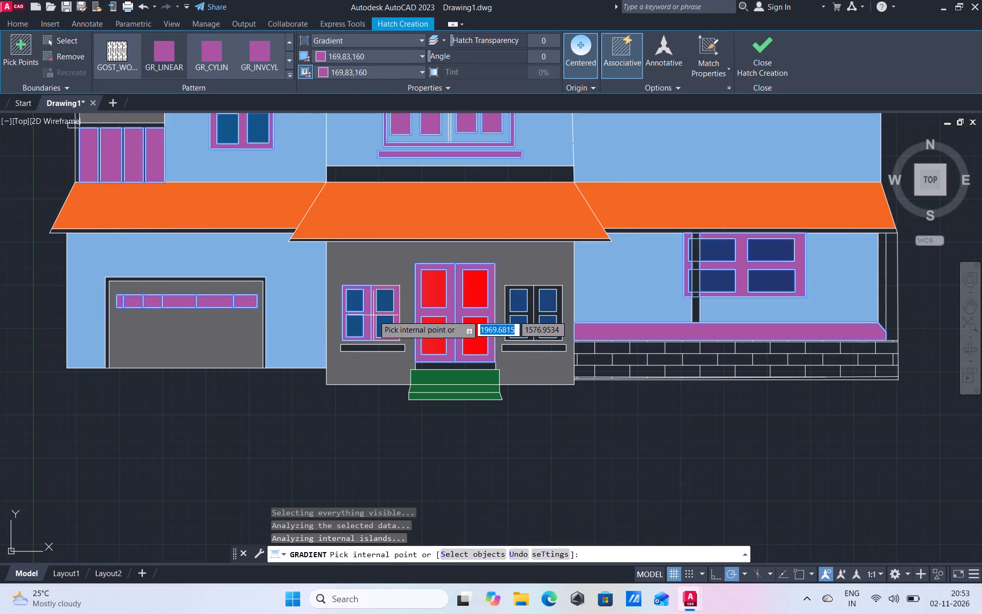
pyautogui.click(373, 315)
pyautogui.click(374, 347)
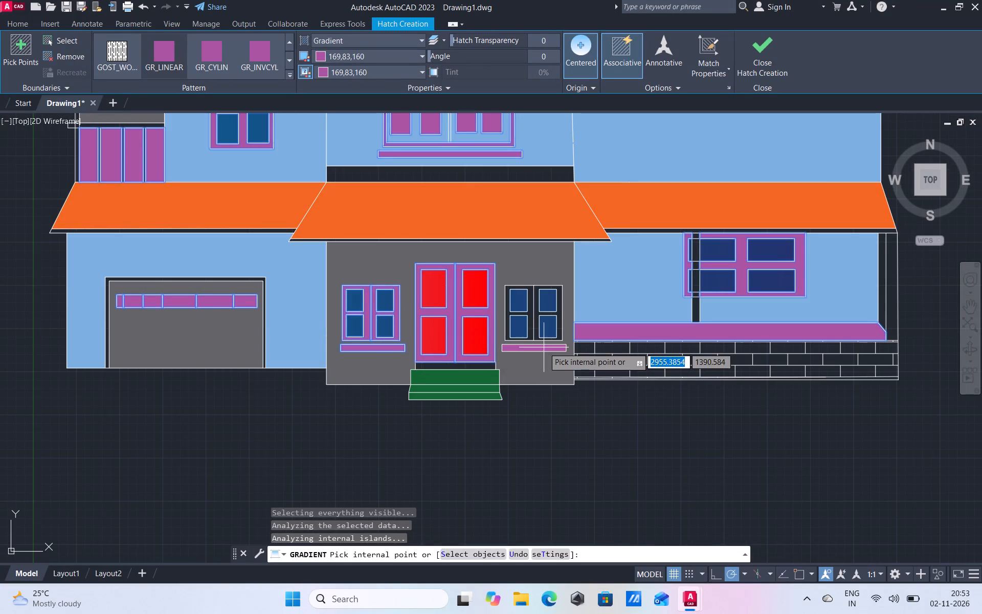
pyautogui.click(544, 347)
pyautogui.click(532, 326)
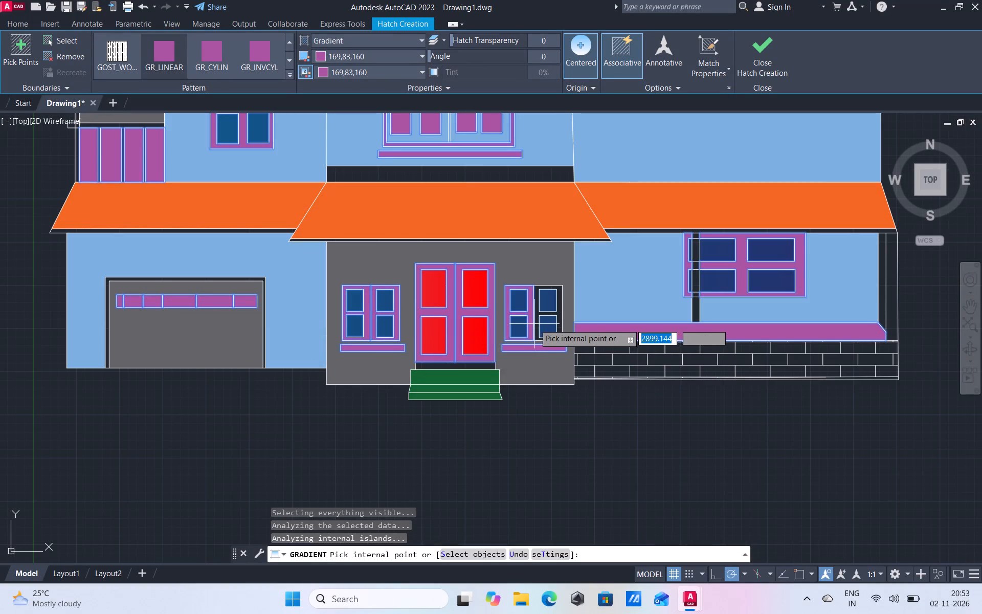
pyautogui.click(538, 323)
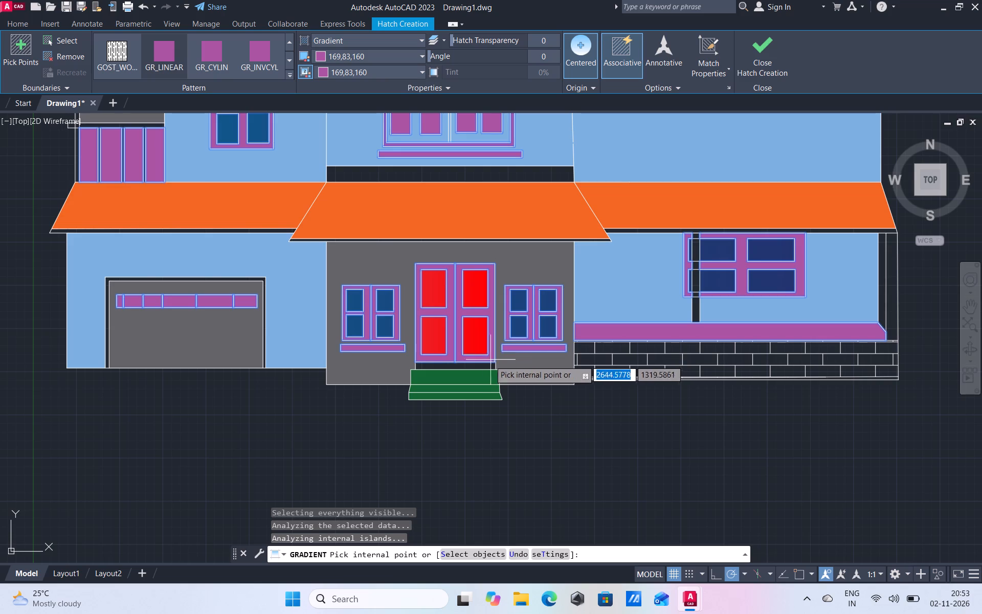
# Fill the upper roof's ridge strips, right eave fascia, gable trim and the band under the central window with 169,83,160, and finish the fill.
pyautogui.scroll(-4, 514, 304)
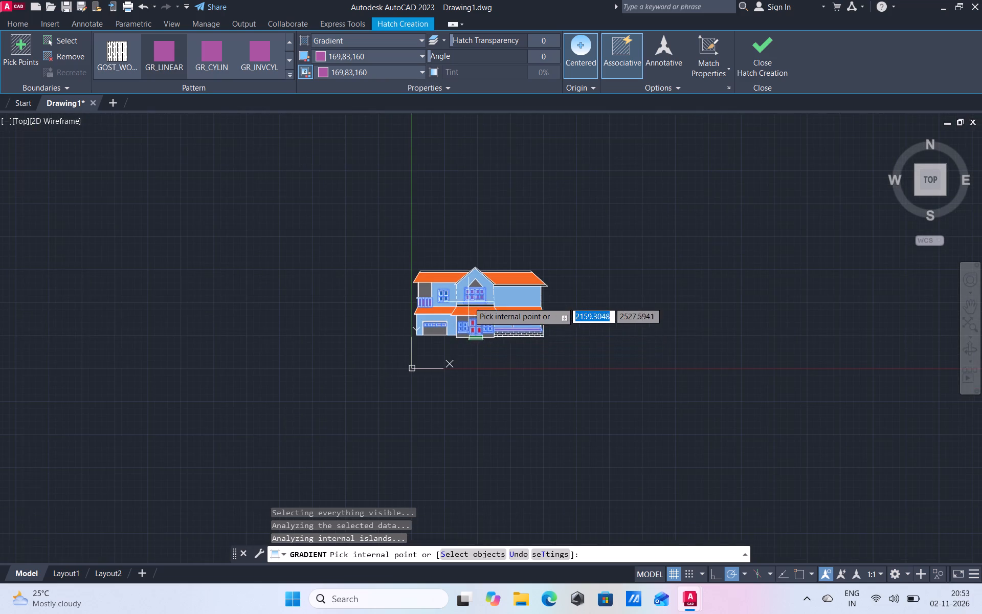
pyautogui.scroll(2, 468, 301)
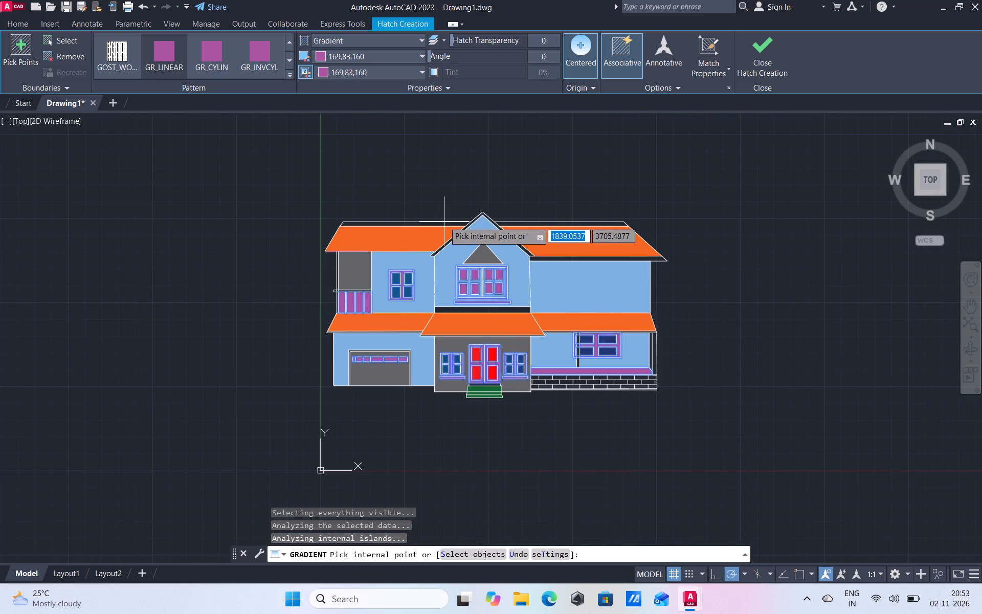
pyautogui.click(444, 223)
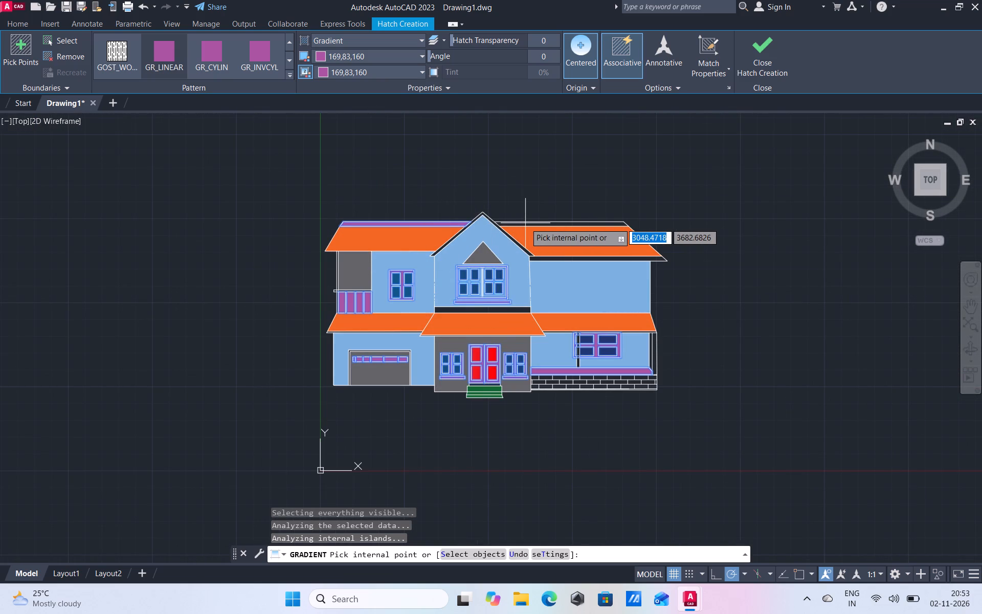
pyautogui.click(526, 225)
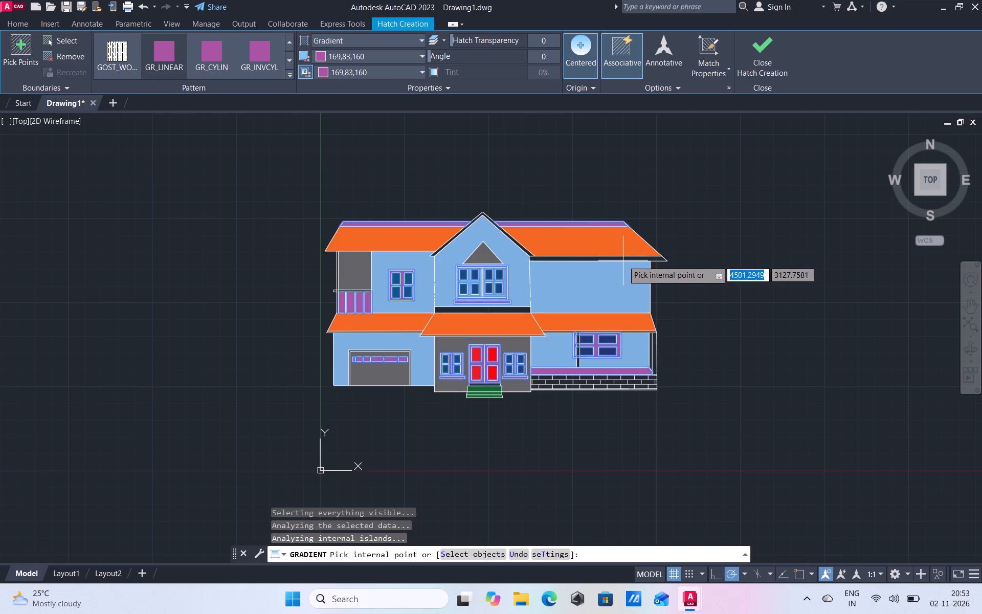
pyautogui.click(594, 259)
pyautogui.scroll(2, 514, 247)
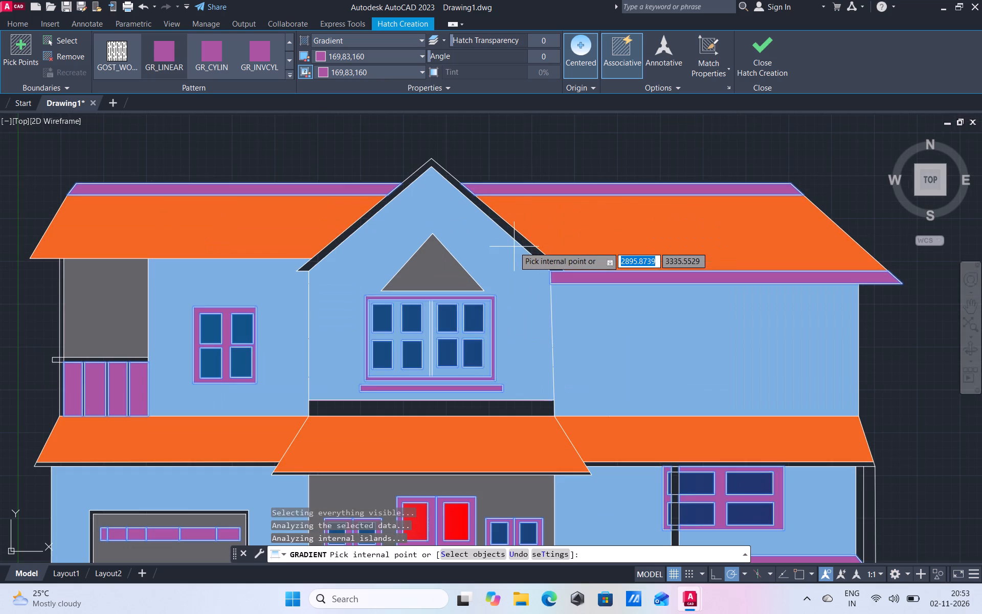
pyautogui.click(520, 238)
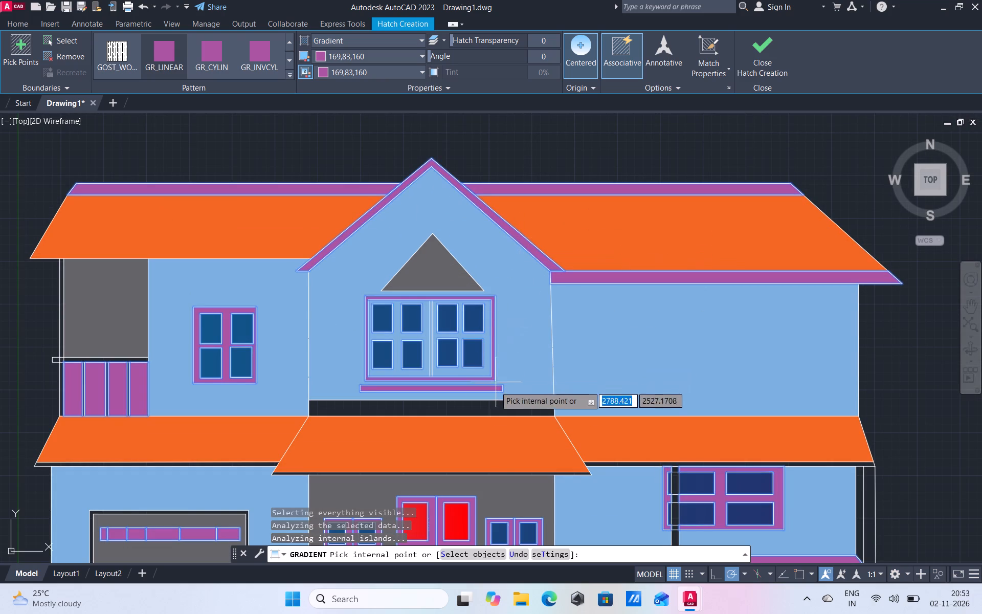
pyautogui.click(484, 407)
pyautogui.scroll(-3, 472, 296)
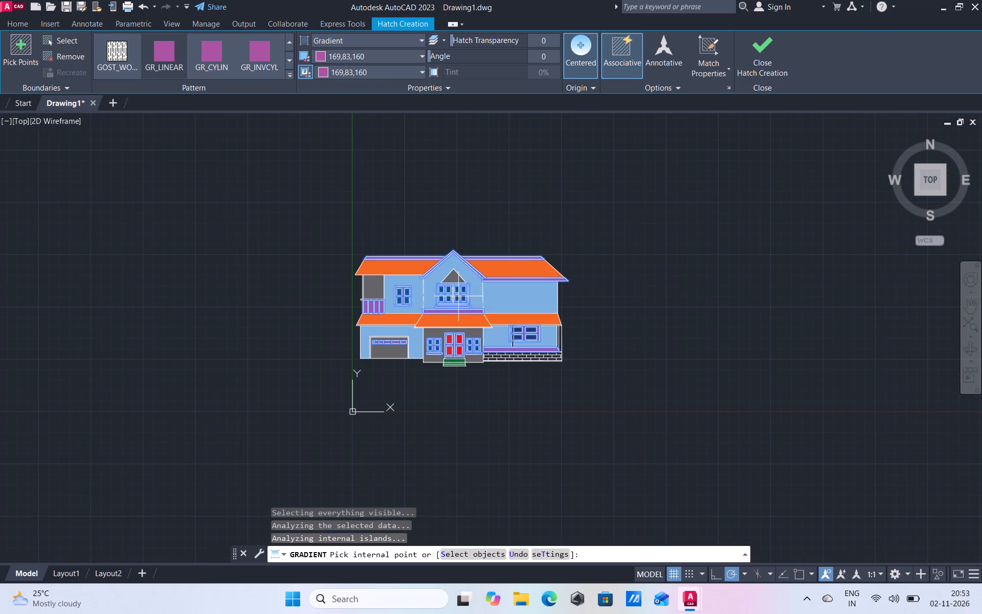
pyautogui.scroll(2, 470, 319)
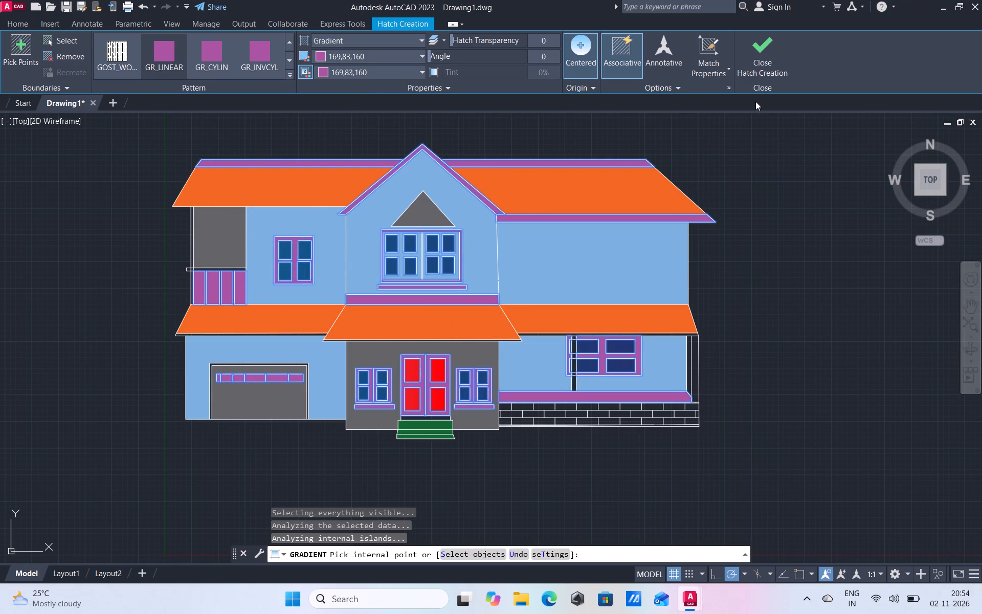
pyautogui.click(771, 59)
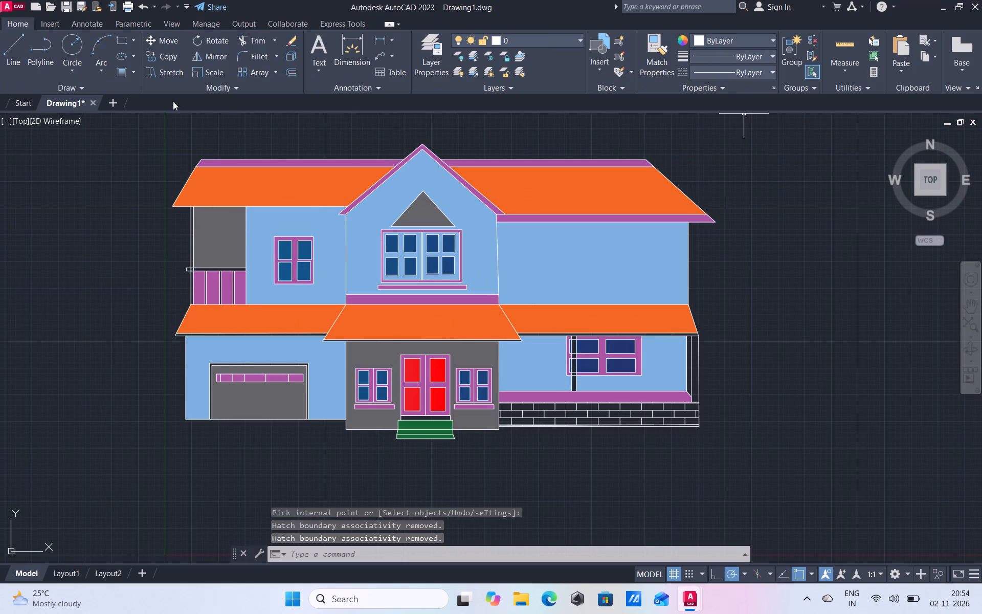
# Start a new gradient fill with 255,255,255 as first colour and fill the balcony post above the handrail.
pyautogui.click(123, 72)
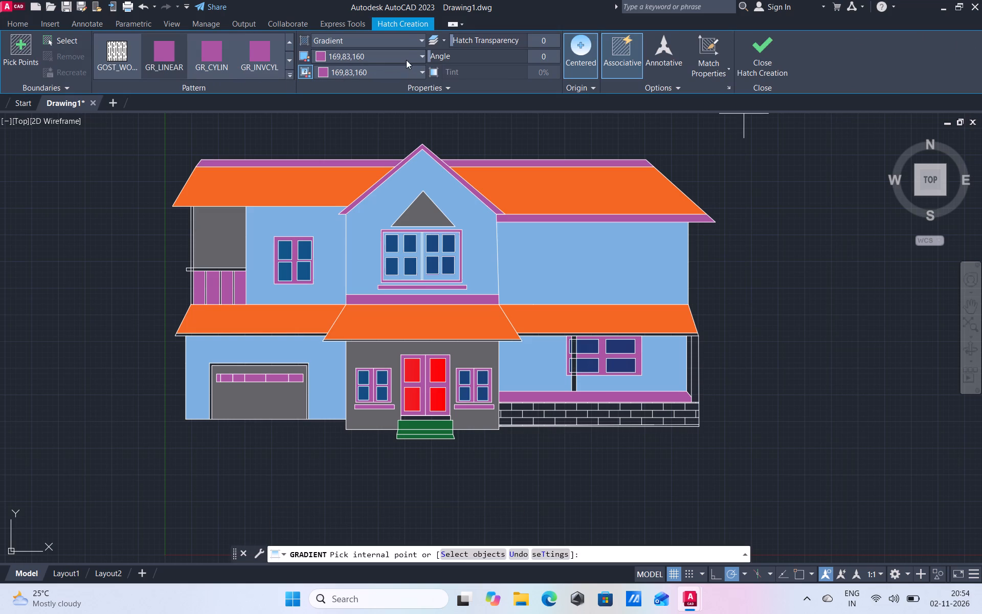
pyautogui.click(423, 52)
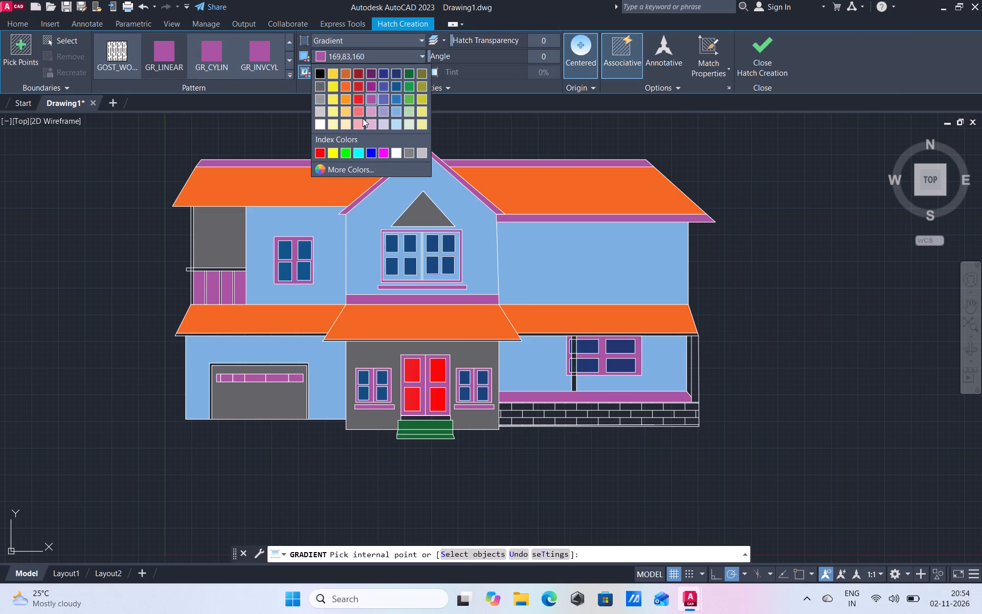
pyautogui.click(317, 122)
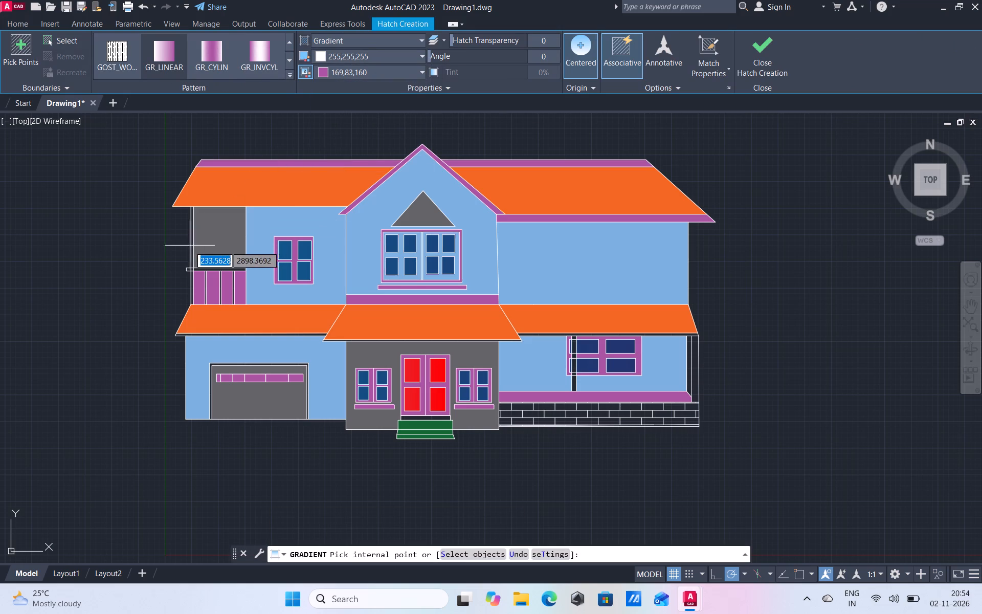
pyautogui.click(193, 244)
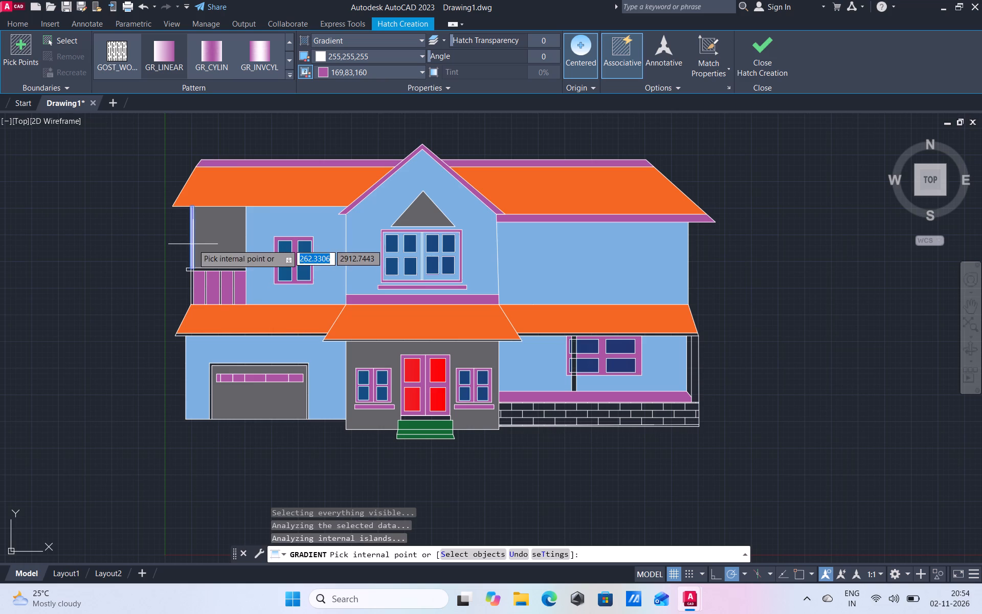
pyautogui.click(189, 271)
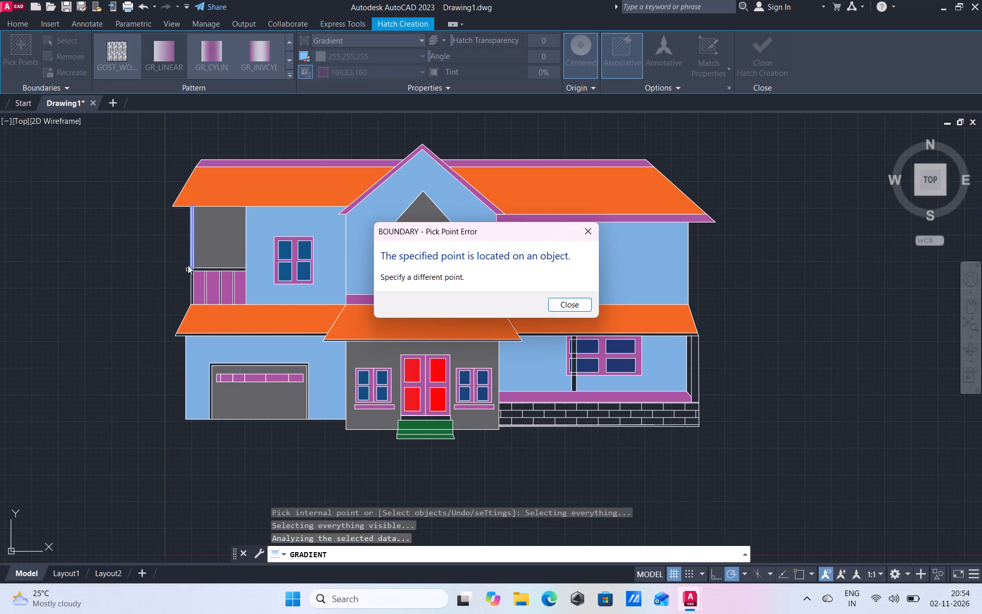
pyautogui.scroll(3, 193, 264)
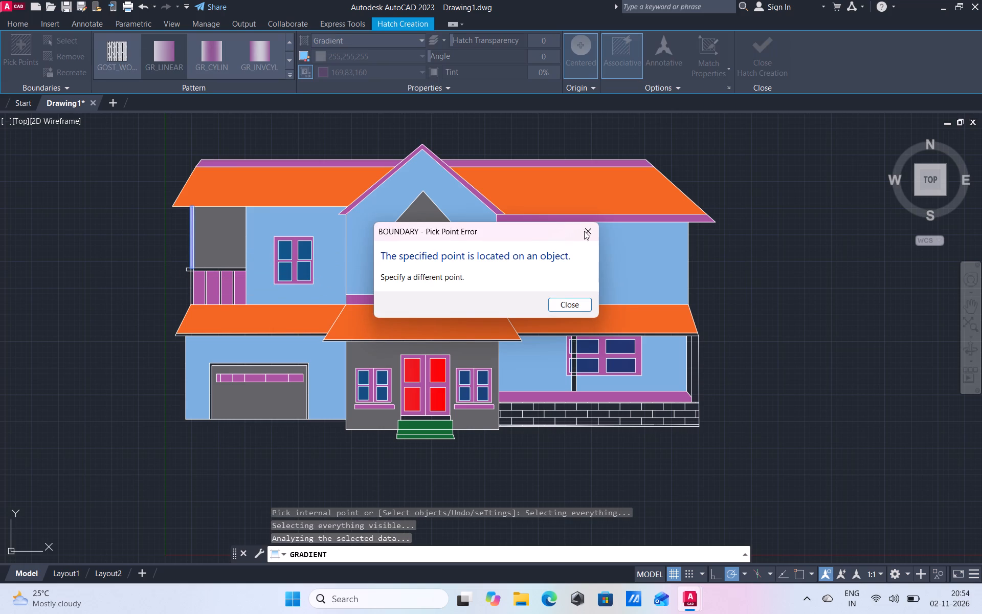
pyautogui.click(596, 231)
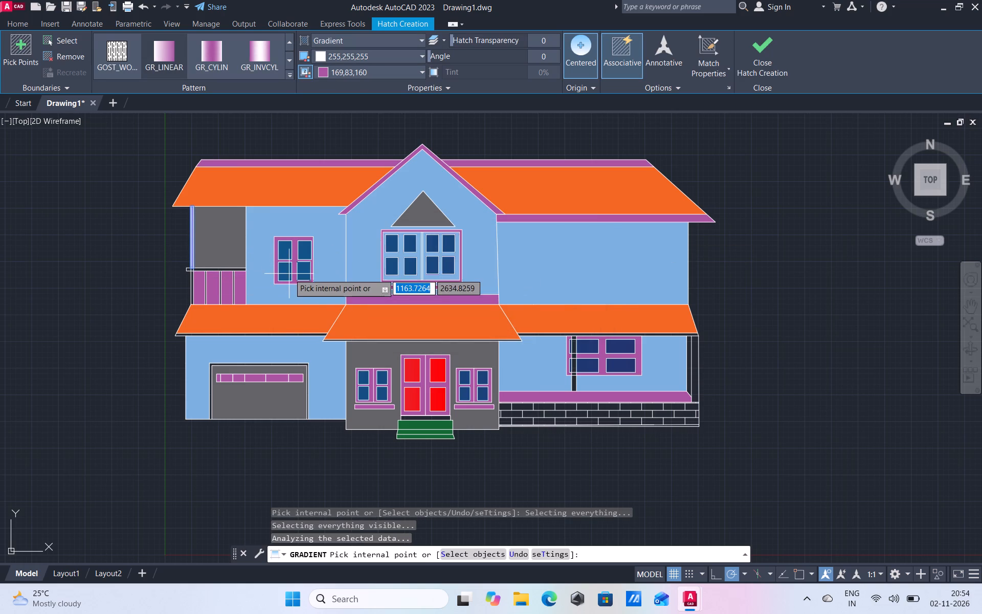
# Extend the white-to-purple gradient to the balcony handrail, its projecting end, the lower post and the three narrow bars between railing panels.
pyautogui.scroll(1, 289, 274)
pyautogui.scroll(1, 210, 278)
pyautogui.click(194, 259)
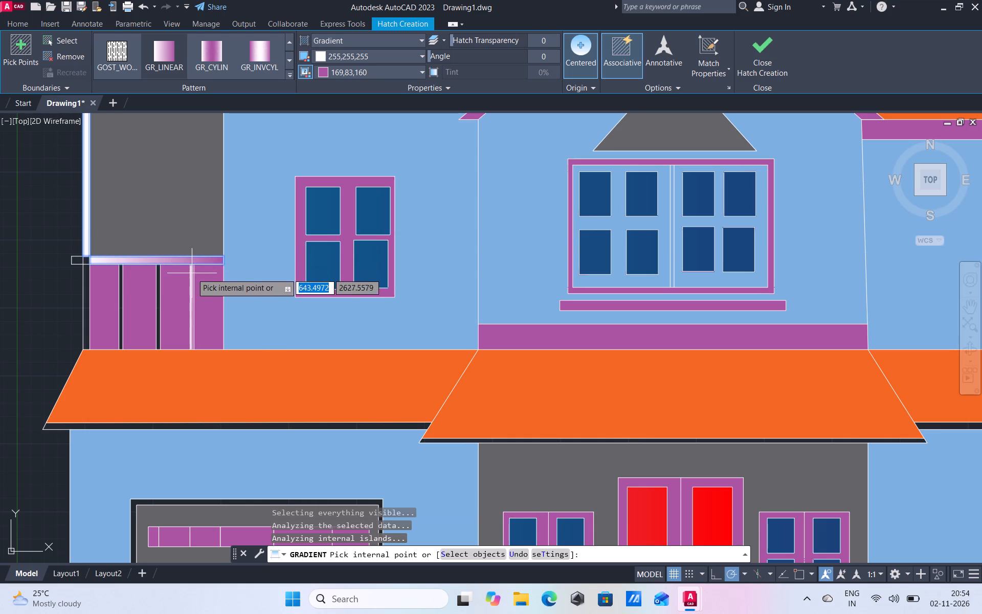
pyautogui.click(192, 275)
pyautogui.click(86, 276)
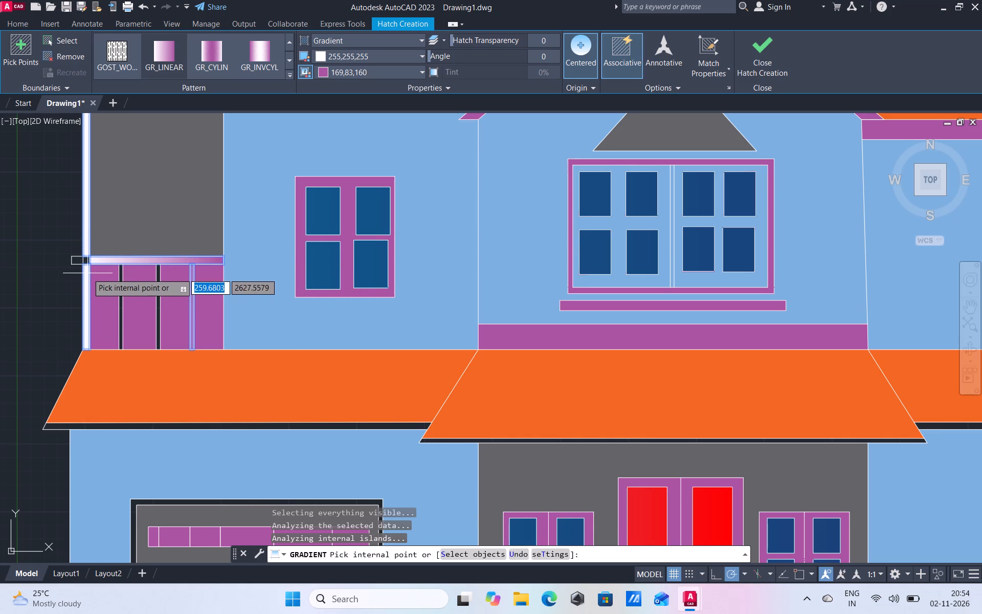
pyautogui.click(86, 260)
pyautogui.click(76, 260)
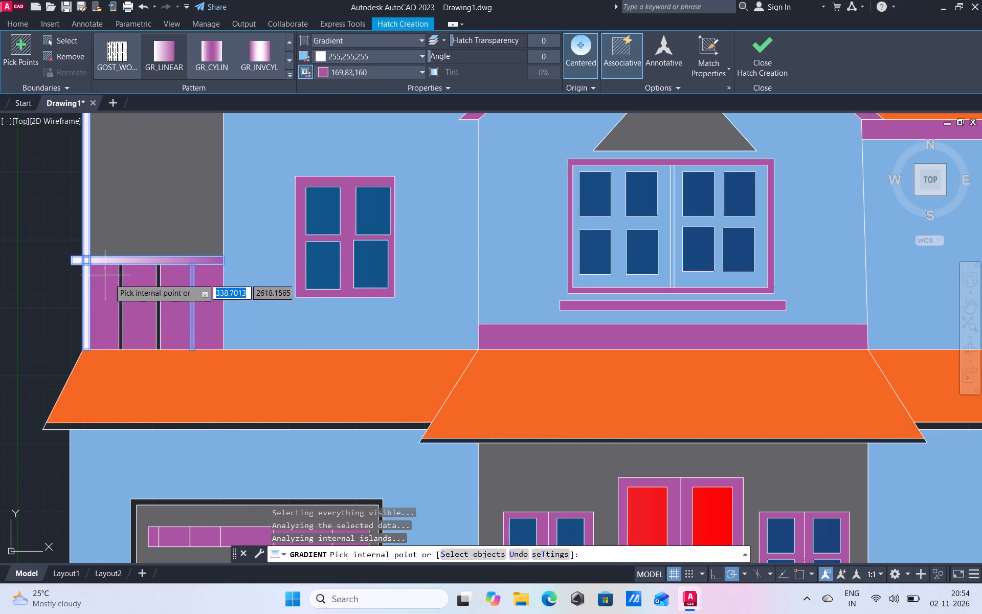
pyautogui.click(121, 289)
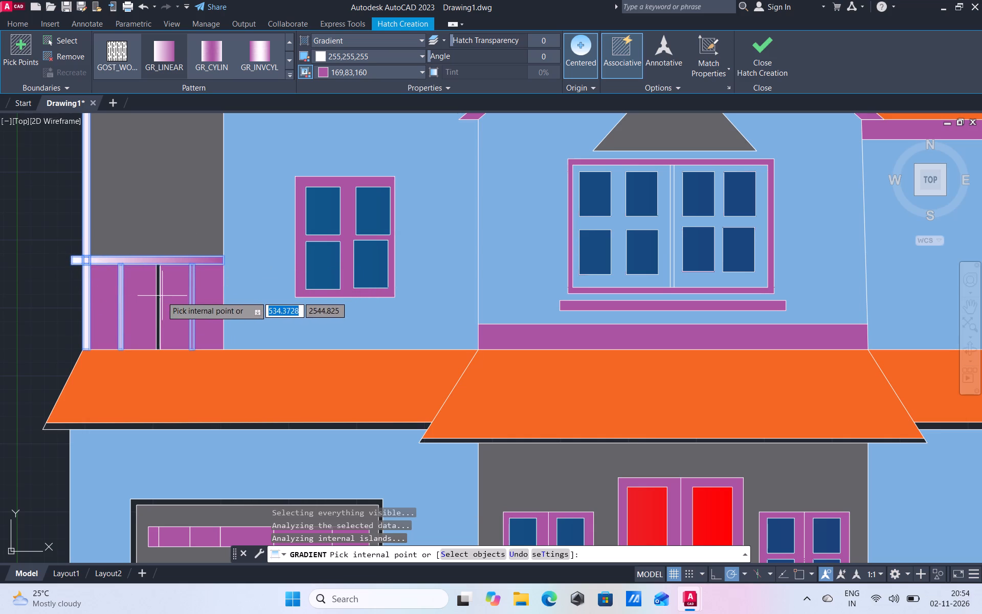
pyautogui.click(157, 296)
# Extend the white-to-purple gradient to the eave strips under the garage-side roof, the central porch roof and the opposite lower roof.
pyautogui.click(202, 429)
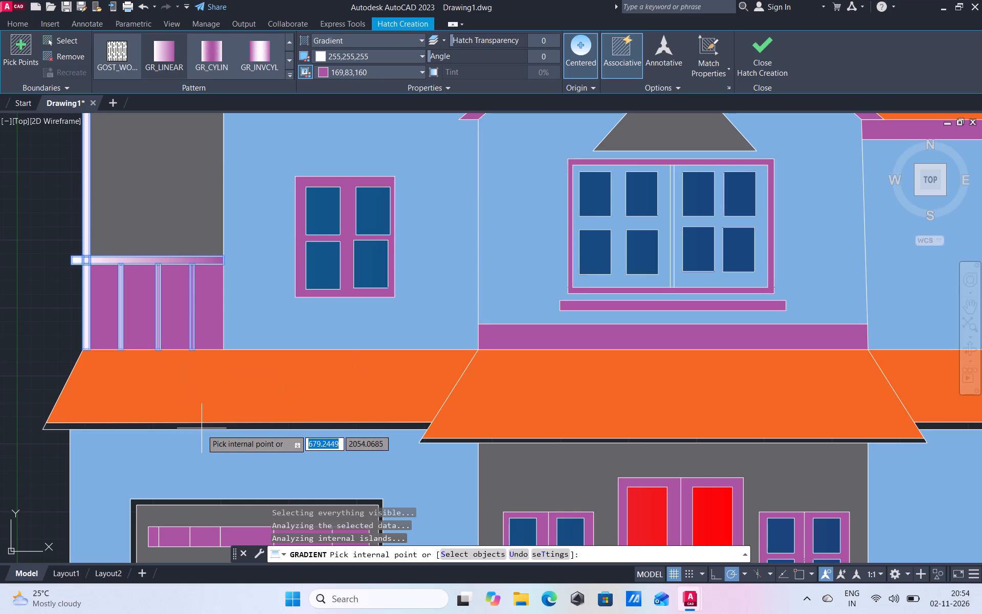
pyautogui.scroll(-2, 226, 318)
pyautogui.scroll(1, 466, 421)
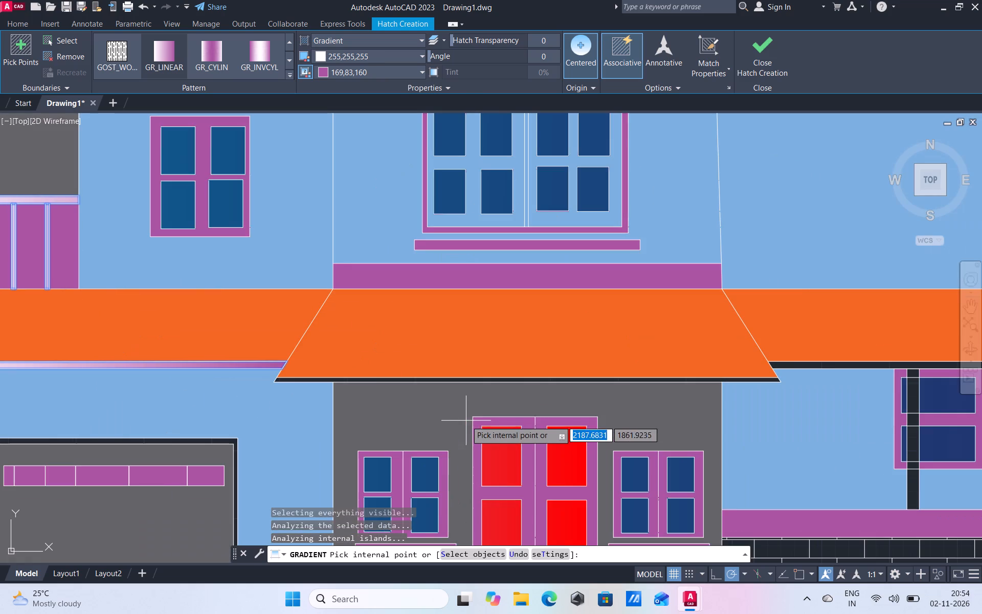
pyautogui.click(470, 380)
pyautogui.scroll(-2, 251, 297)
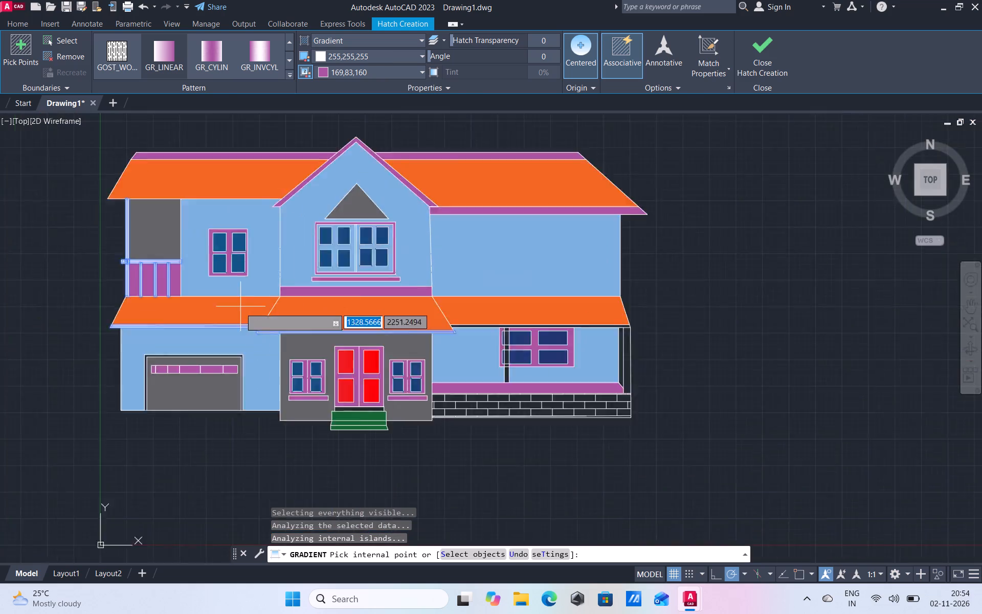
pyautogui.scroll(-1, 239, 311)
pyautogui.scroll(1, 450, 322)
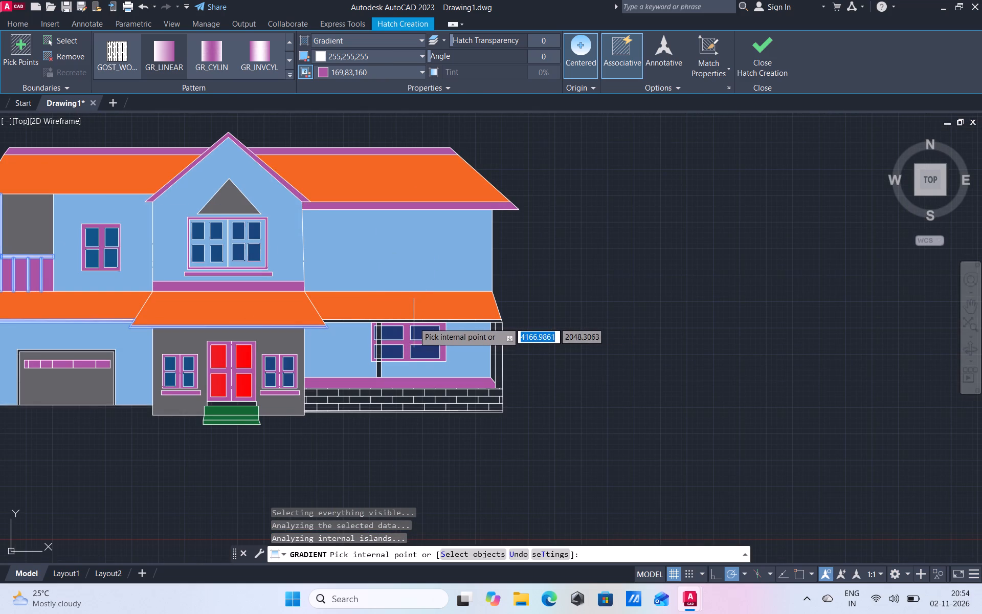
pyautogui.click(414, 322)
pyautogui.scroll(-1, 455, 308)
pyautogui.scroll(1, 364, 292)
# Set the gradient's second colour to 255,255,255 for the balcony posts, handrail and eave strips, and finish the fill.
pyautogui.click(422, 72)
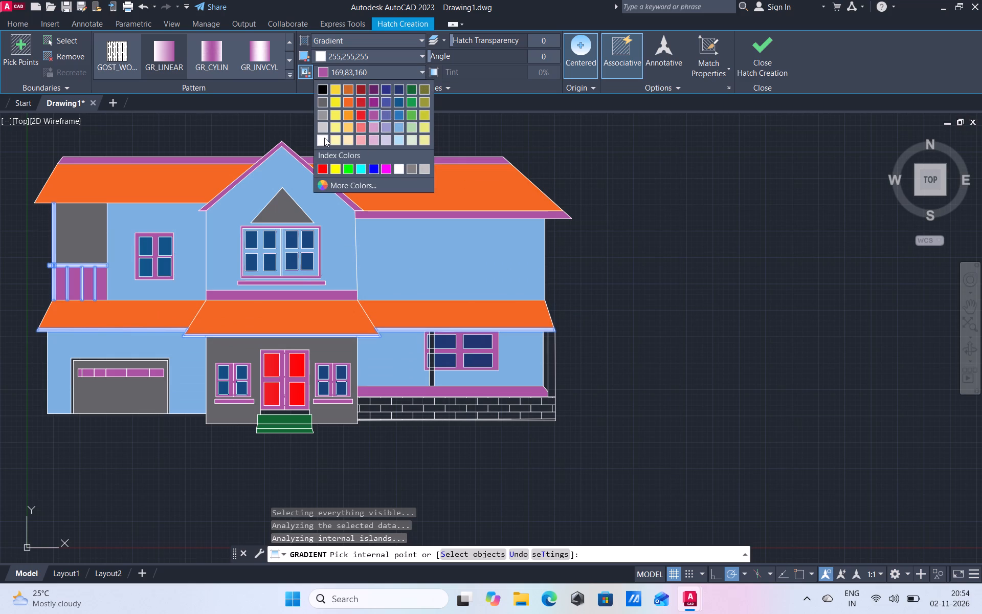
pyautogui.click(324, 138)
pyautogui.scroll(-1, 615, 160)
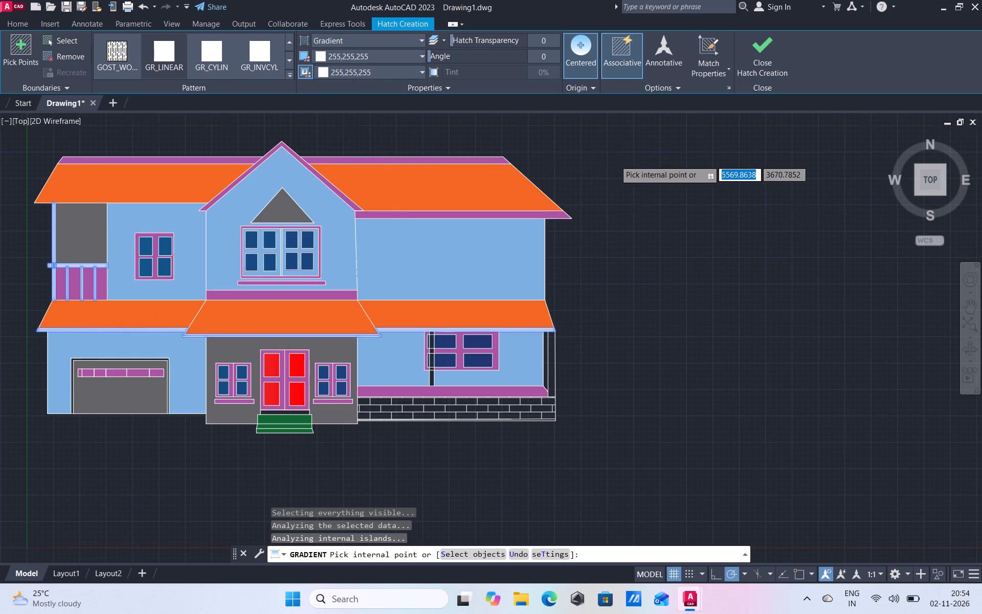
pyautogui.scroll(-1, 615, 160)
pyautogui.scroll(2, 504, 240)
pyautogui.scroll(-2, 571, 247)
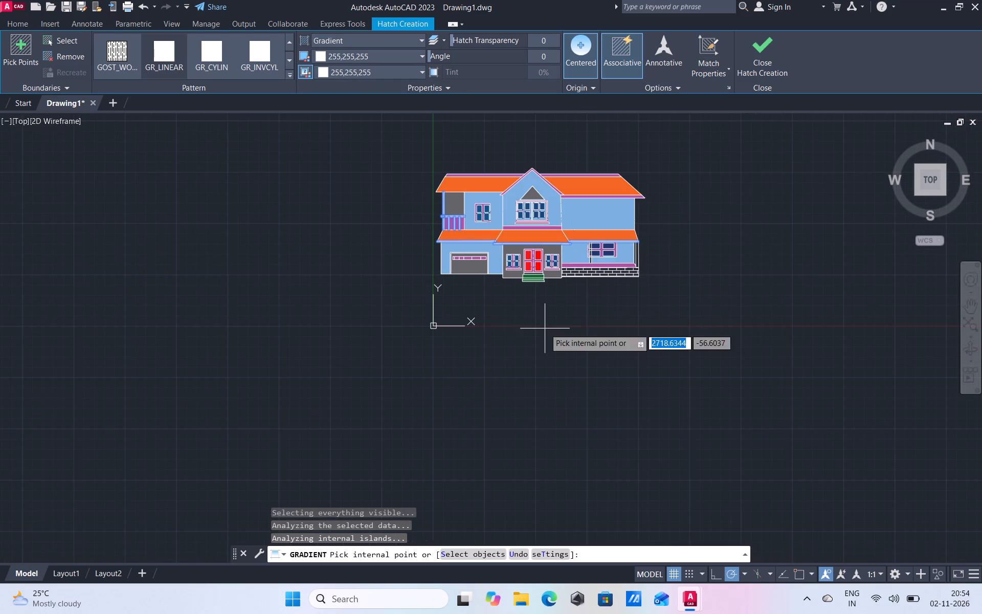
pyautogui.scroll(2, 640, 169)
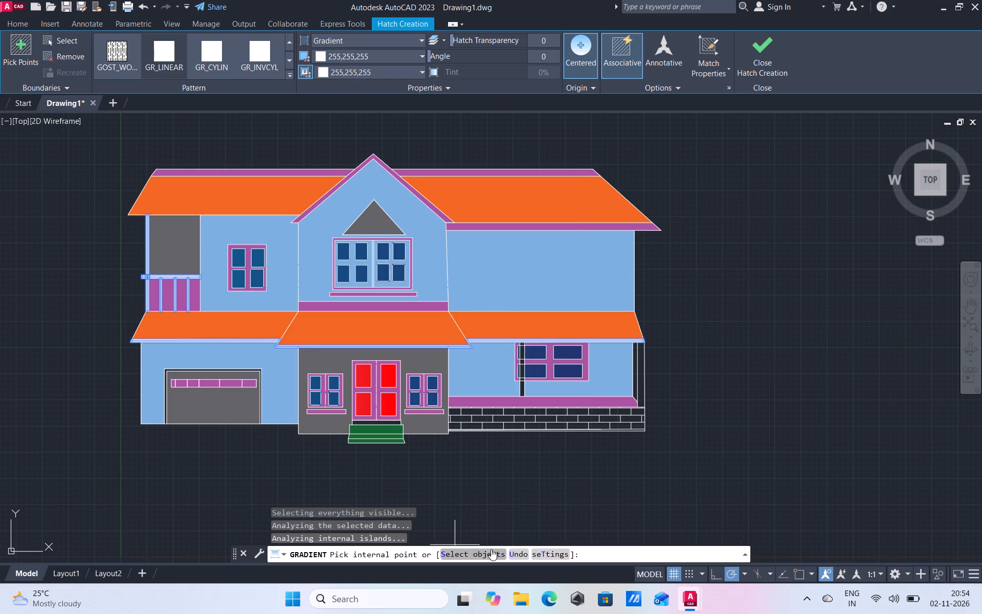
pyautogui.press('Escape')
pyautogui.press('Escape')
pyautogui.press('Escape')
pyautogui.press('Escape')
pyautogui.press('Escape')
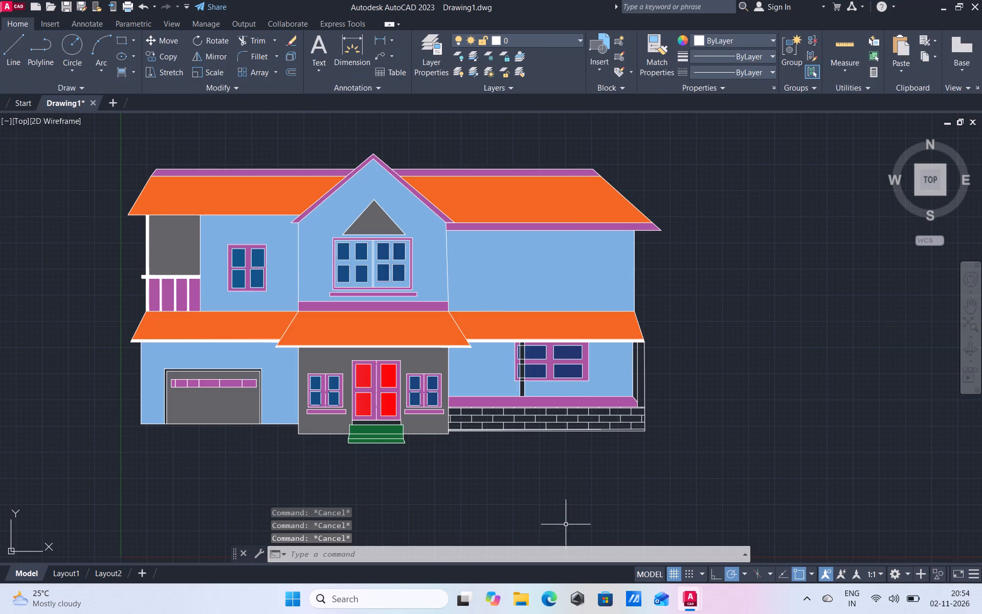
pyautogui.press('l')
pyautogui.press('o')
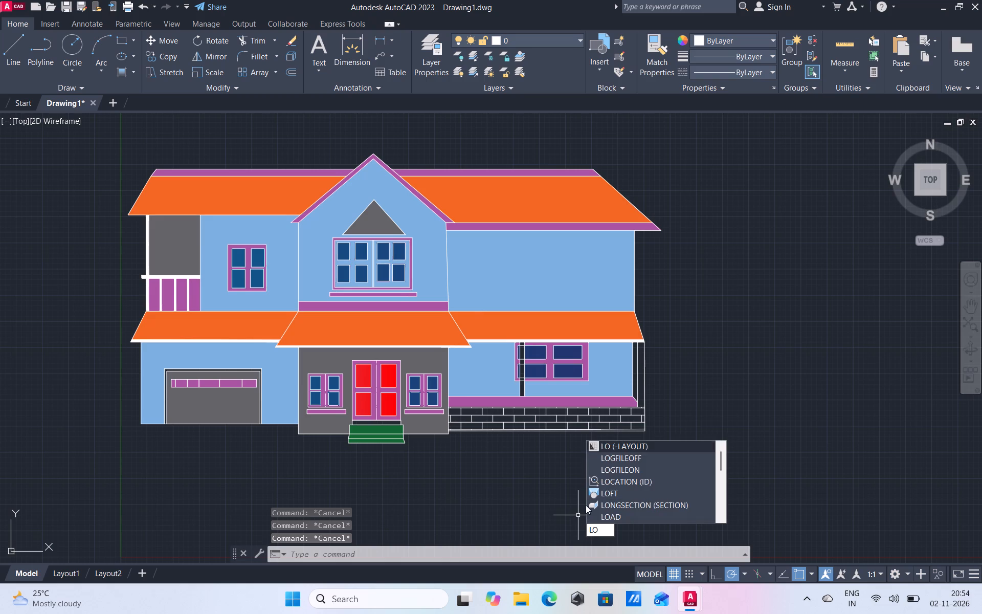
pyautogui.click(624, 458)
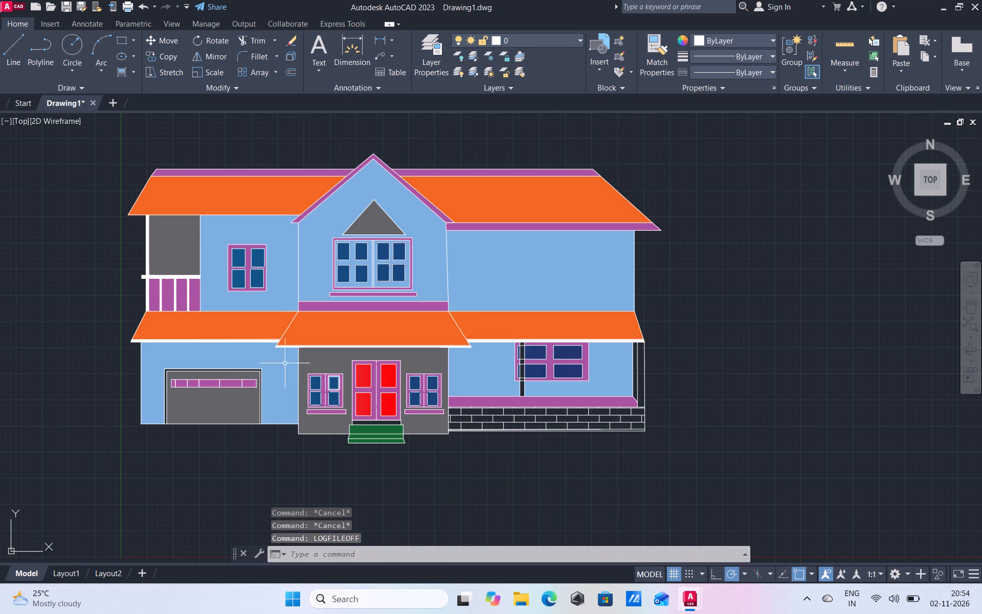
# Save the drawing in Documents under the name Drawing pink.
pyautogui.hotkey('ctrl', 's')
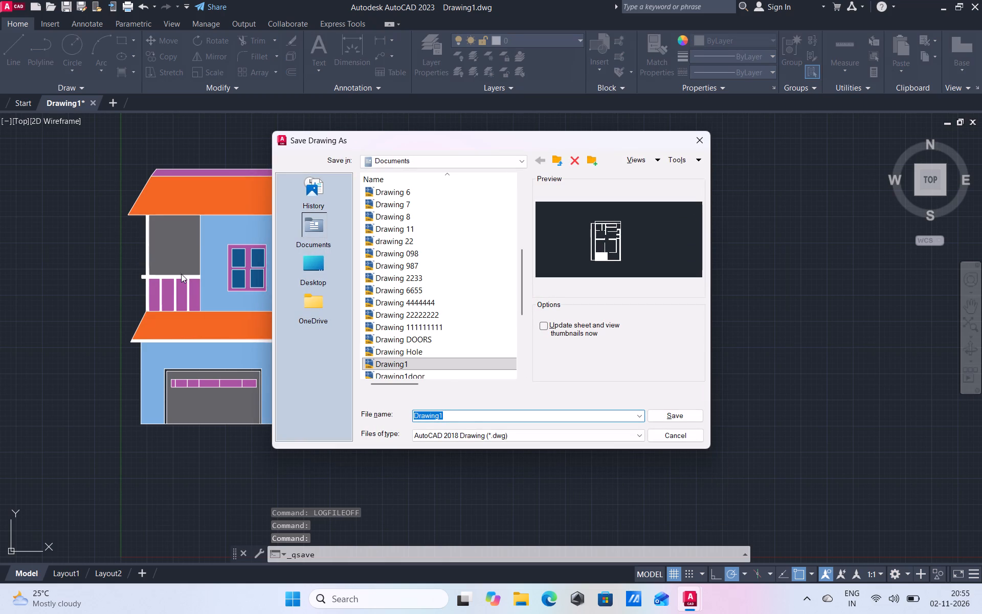
pyautogui.click(470, 414)
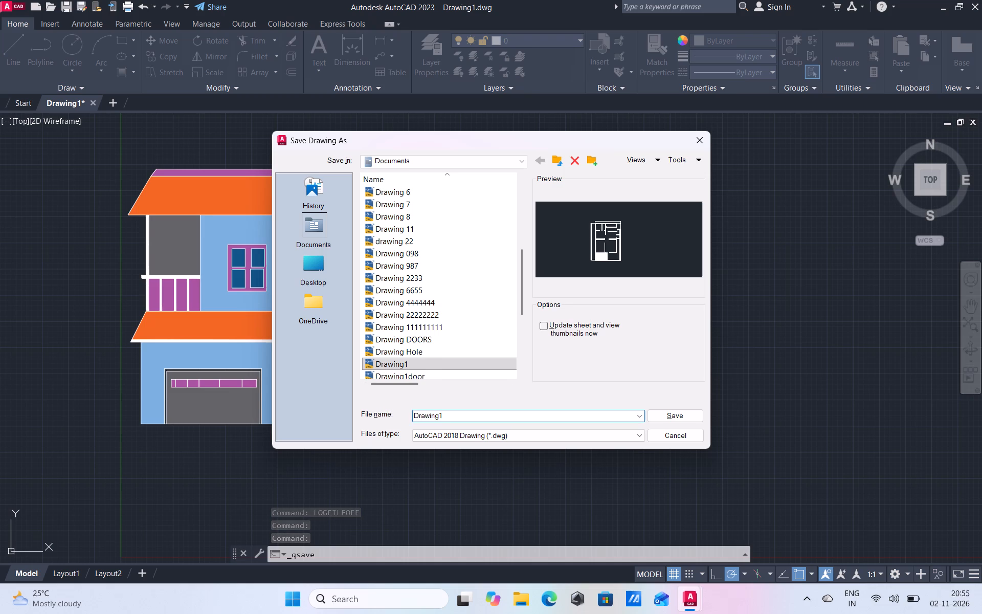
pyautogui.press('space')
pyautogui.press('BackSpace')
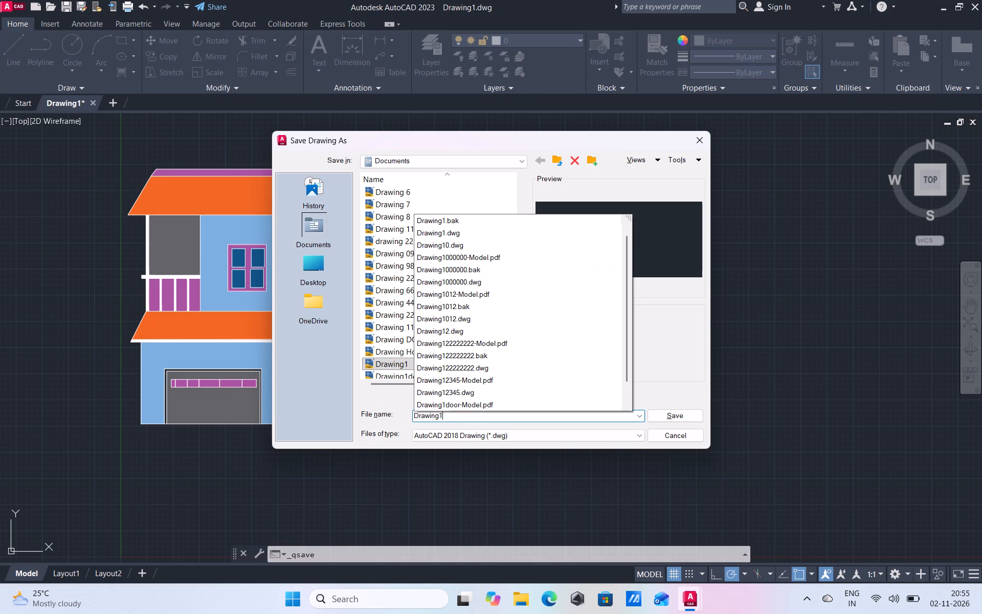
pyautogui.press('BackSpace')
pyautogui.press('space')
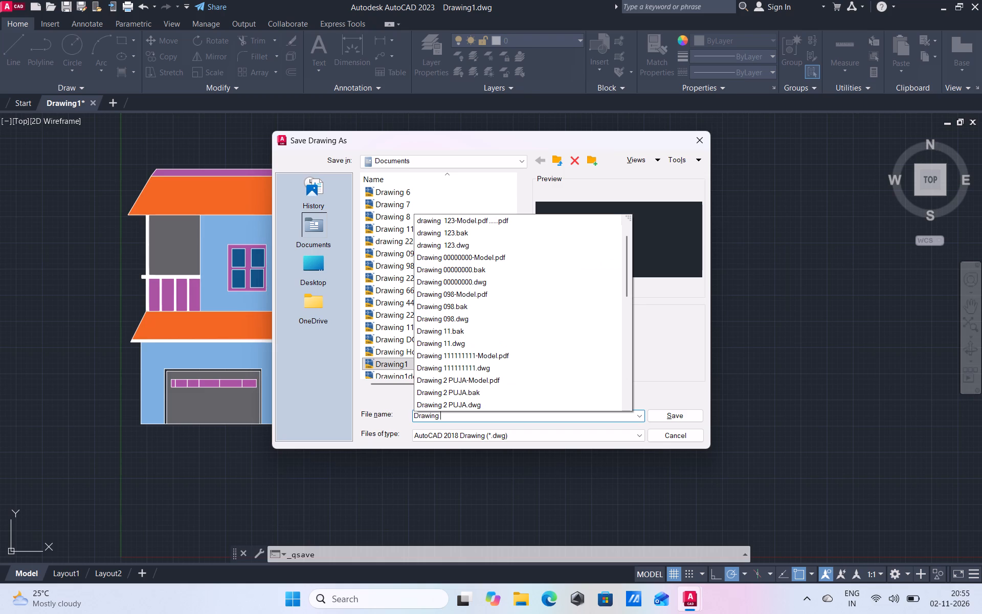
pyautogui.write('pinl')
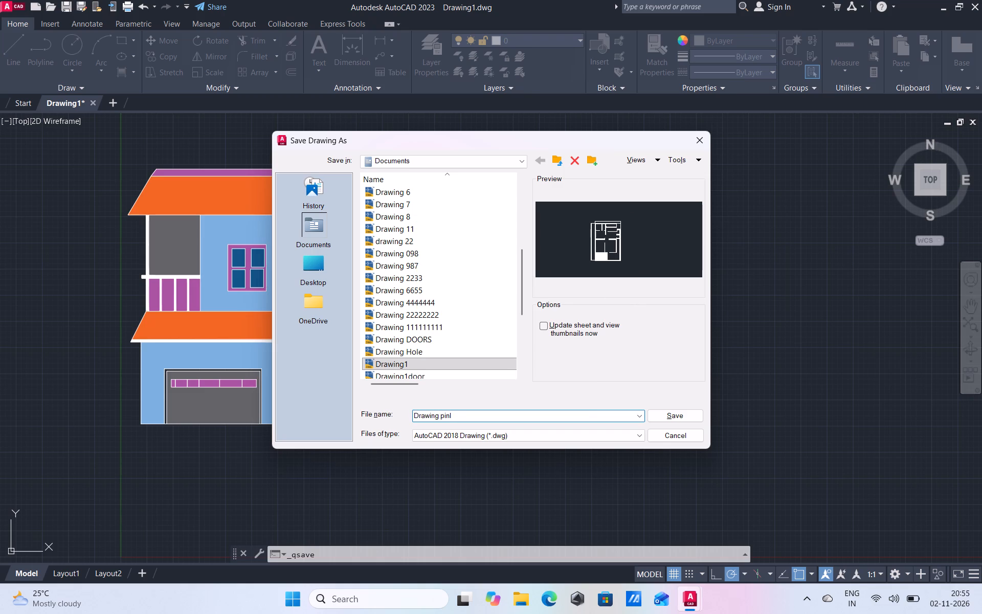
pyautogui.press('BackSpace')
pyautogui.press('k')
pyautogui.click(671, 414)
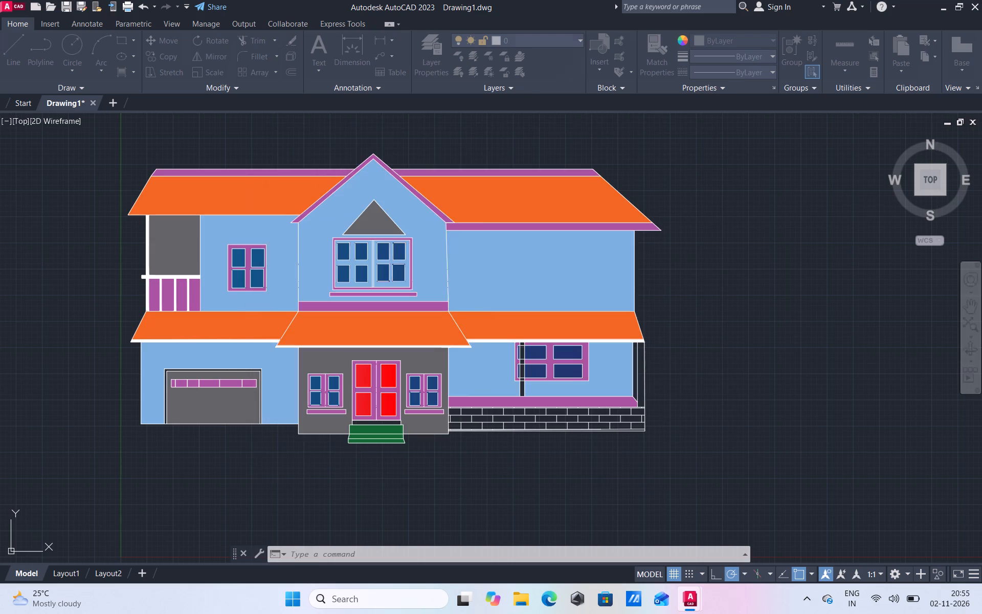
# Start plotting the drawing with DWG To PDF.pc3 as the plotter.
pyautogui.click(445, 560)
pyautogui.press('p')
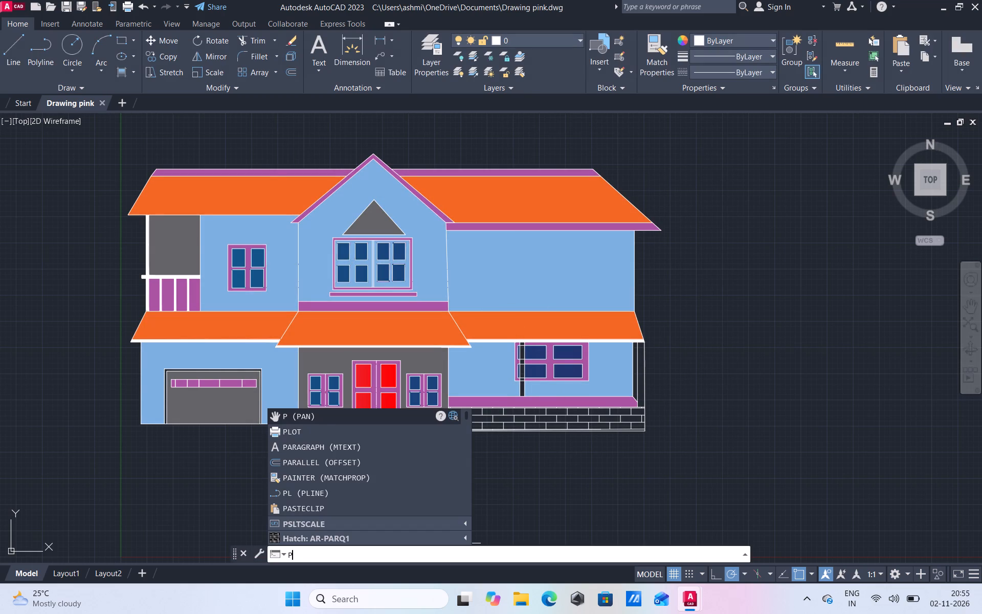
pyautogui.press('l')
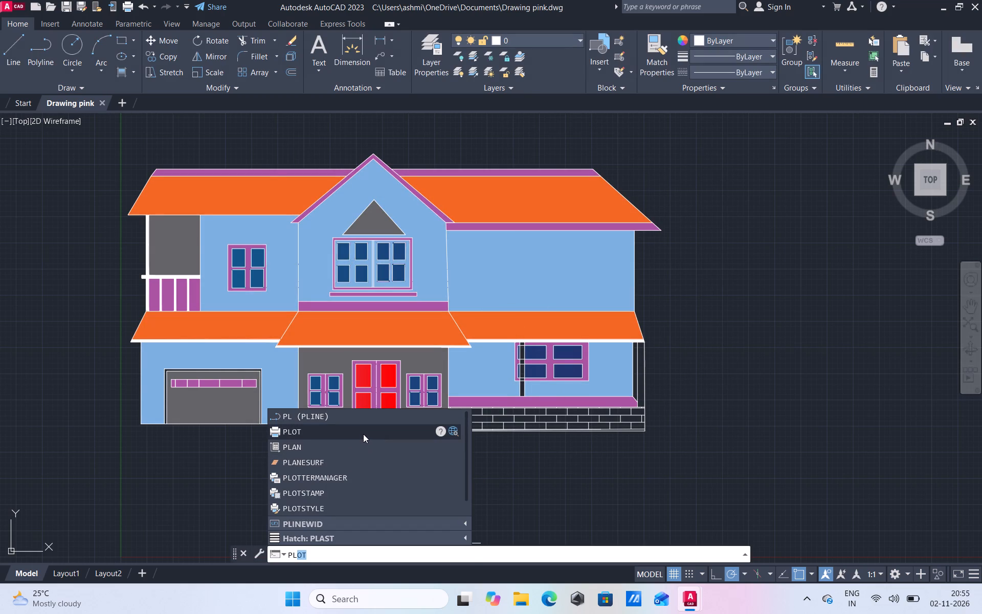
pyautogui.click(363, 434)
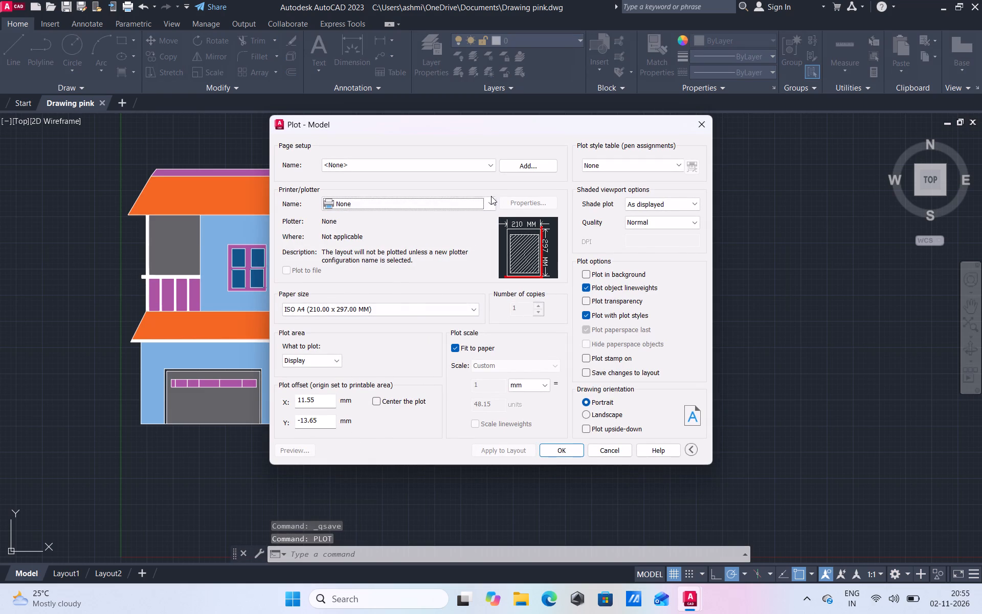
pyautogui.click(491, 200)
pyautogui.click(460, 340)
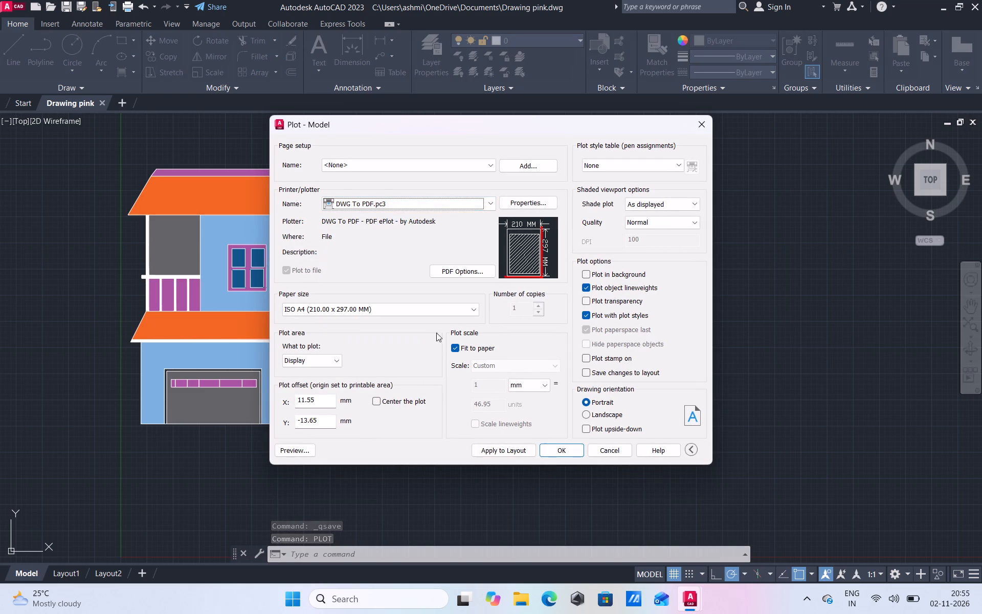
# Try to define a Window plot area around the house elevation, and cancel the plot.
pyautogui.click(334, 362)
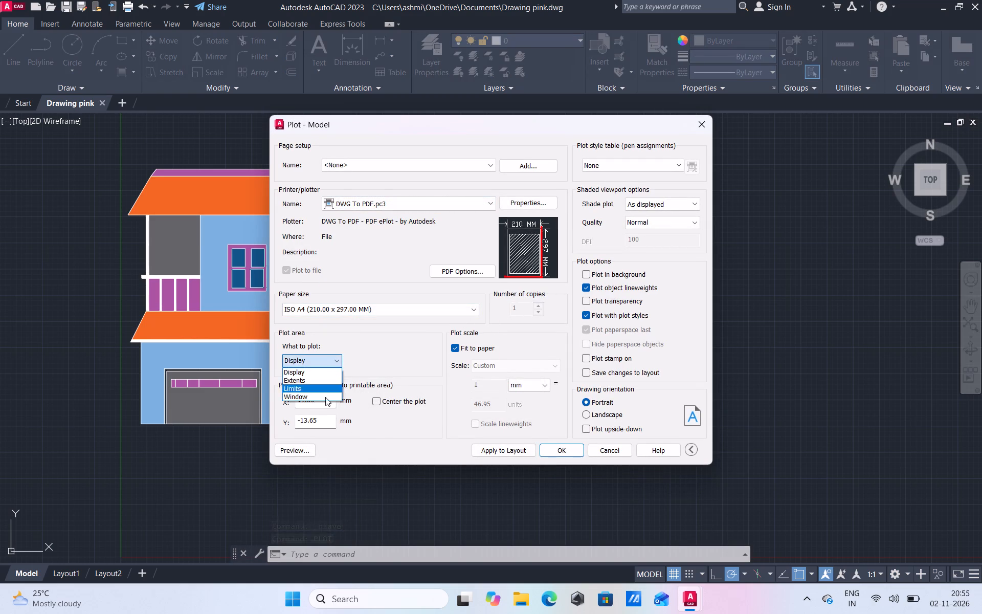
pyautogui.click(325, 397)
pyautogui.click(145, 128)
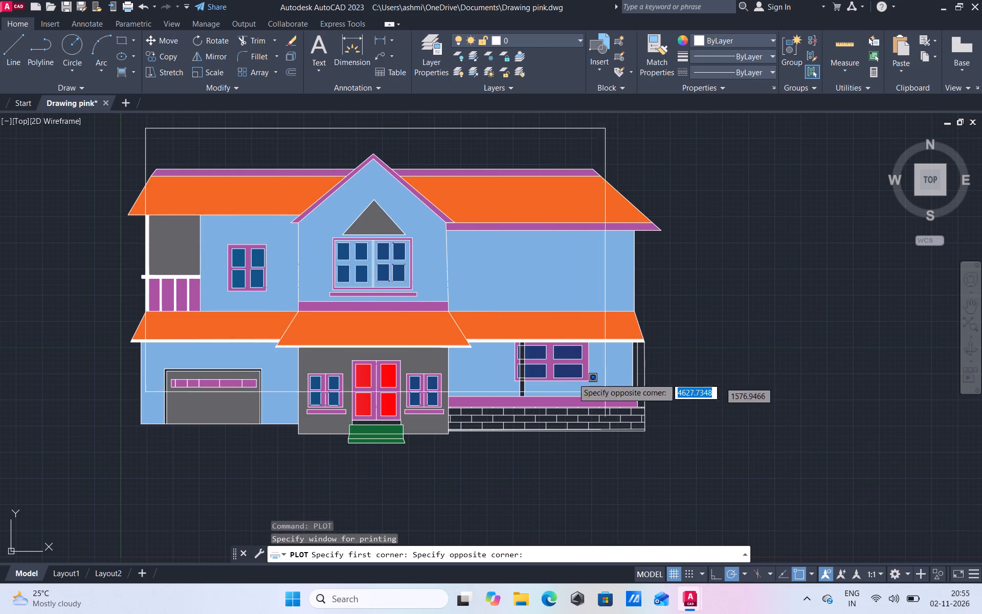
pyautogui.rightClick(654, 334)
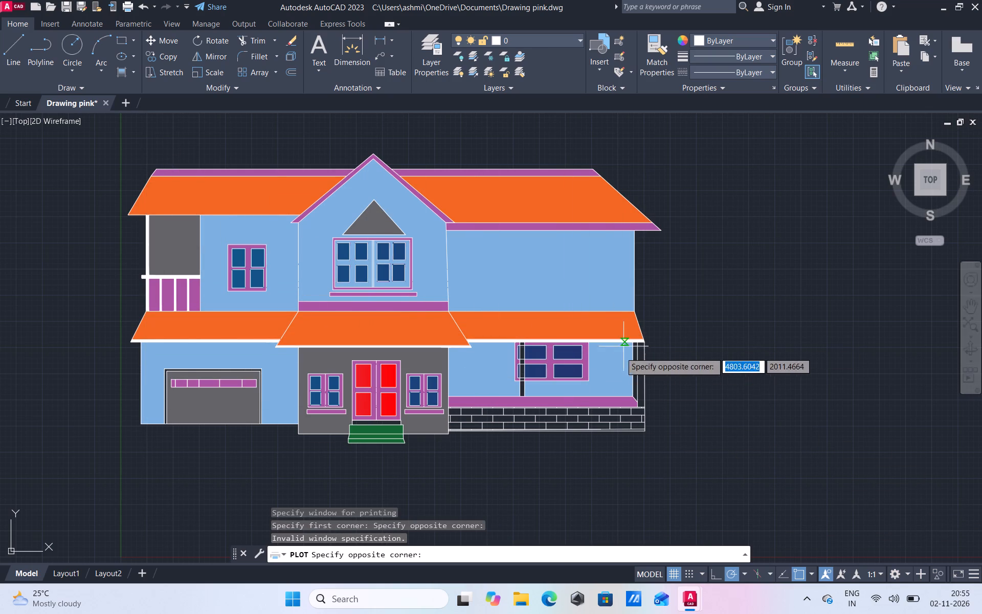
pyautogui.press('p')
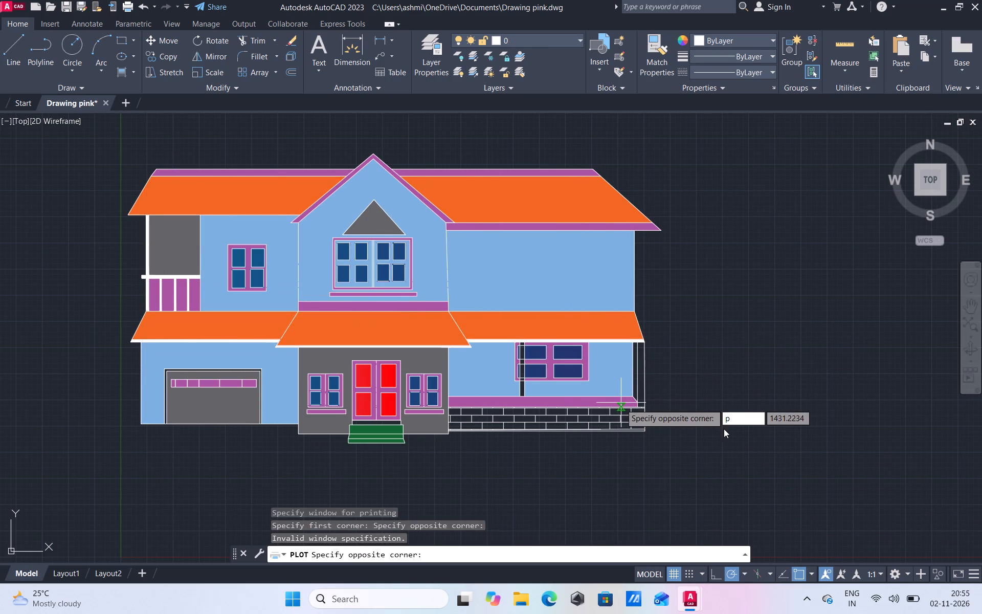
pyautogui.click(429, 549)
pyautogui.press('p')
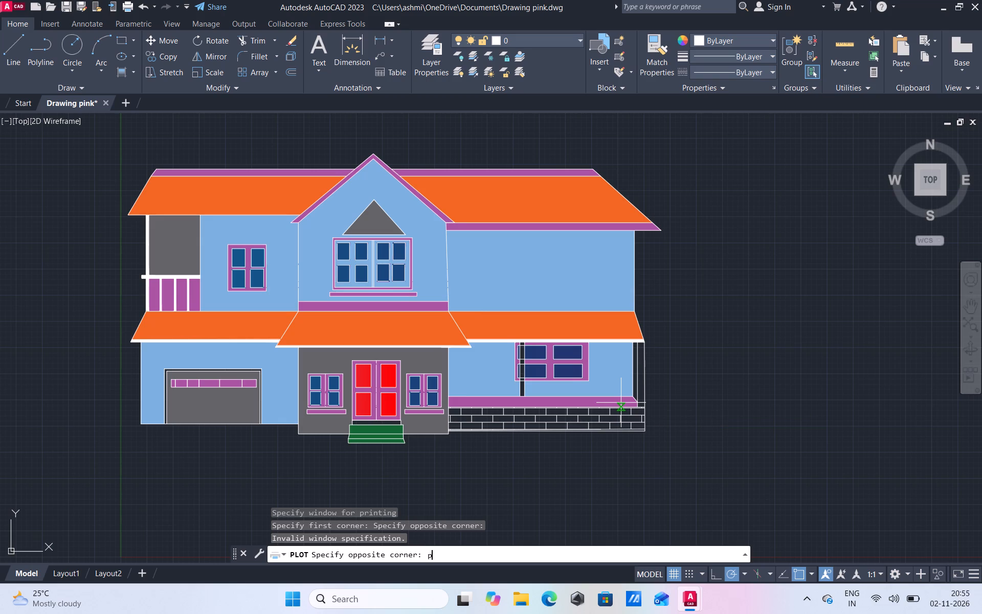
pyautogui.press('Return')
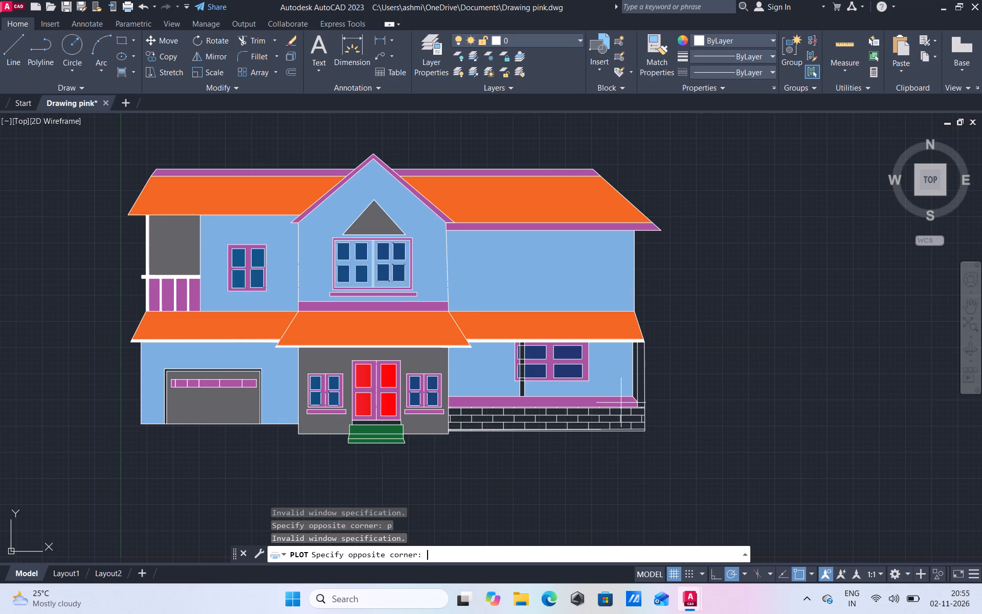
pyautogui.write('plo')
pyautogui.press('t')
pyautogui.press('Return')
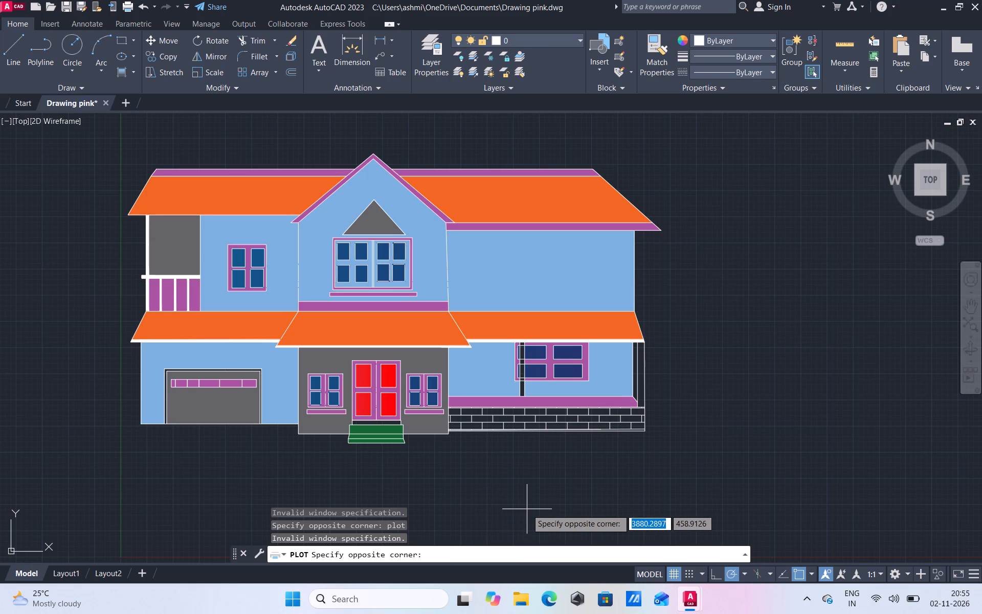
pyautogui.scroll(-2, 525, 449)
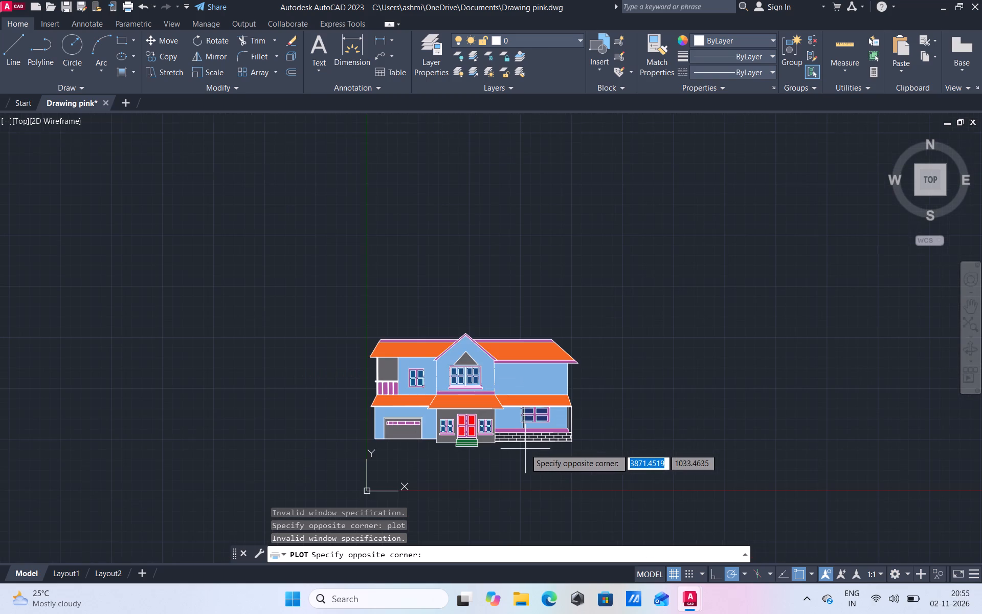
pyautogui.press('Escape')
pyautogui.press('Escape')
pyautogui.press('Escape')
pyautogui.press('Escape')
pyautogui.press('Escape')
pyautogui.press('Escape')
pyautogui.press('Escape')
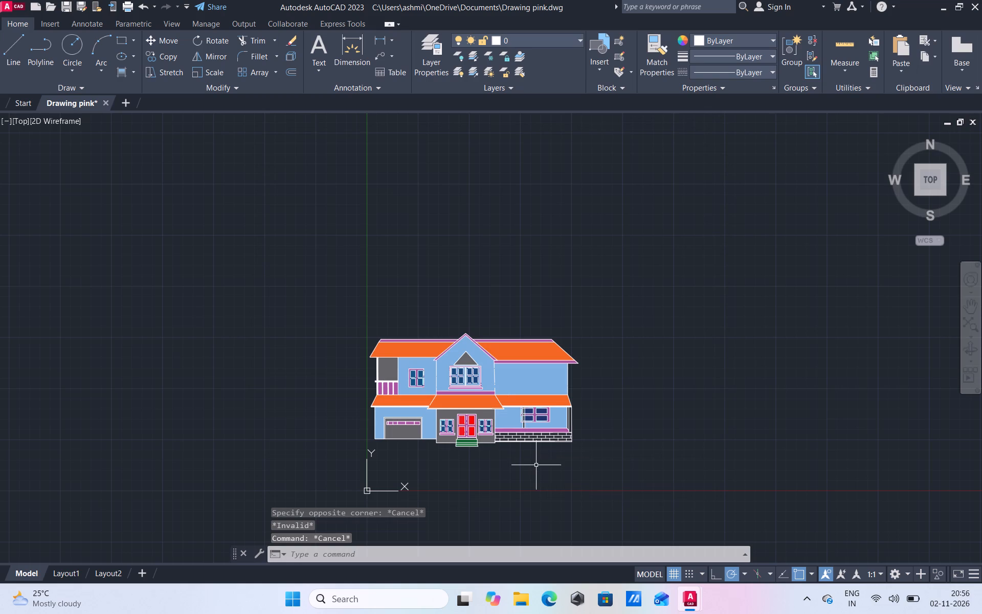
# Start a new plot of the drawing with DWG To PDF.pc3 as the plotter.
pyautogui.write('pl')
pyautogui.click(580, 496)
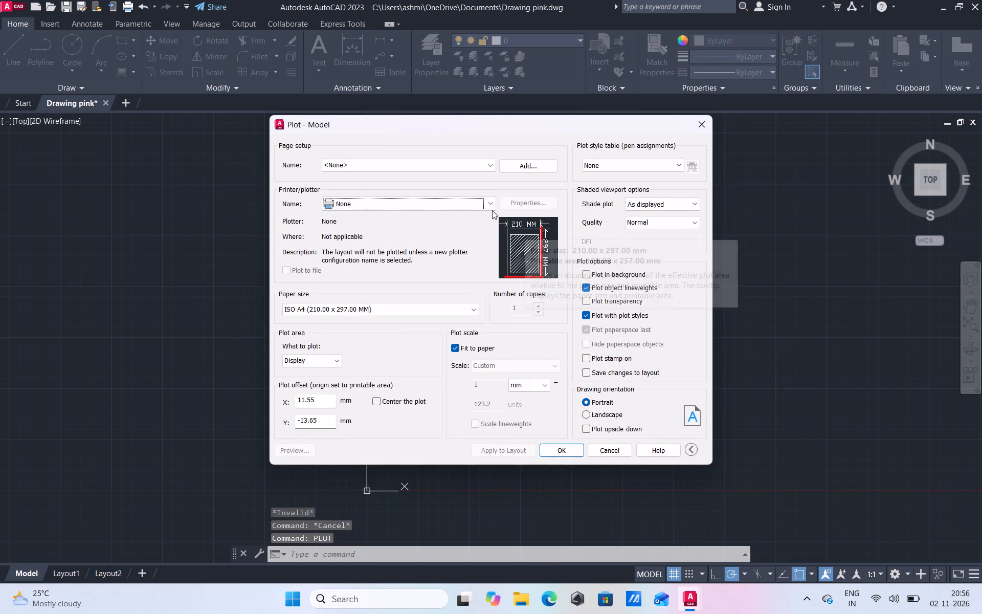
pyautogui.click(490, 206)
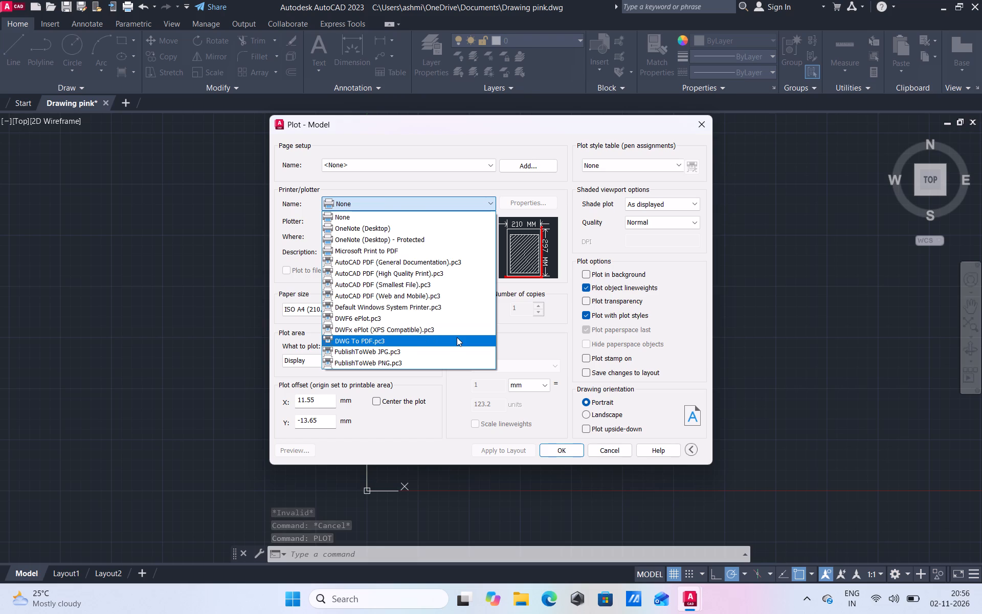
pyautogui.click(457, 337)
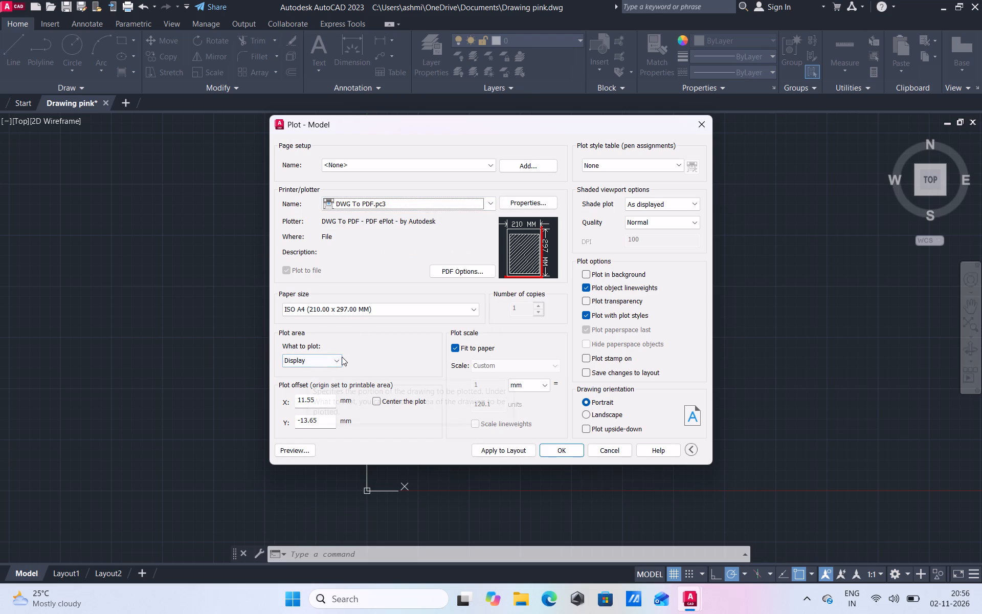
# Set the plot area to Window and frame the whole house elevation with it.
pyautogui.click(340, 358)
pyautogui.click(332, 395)
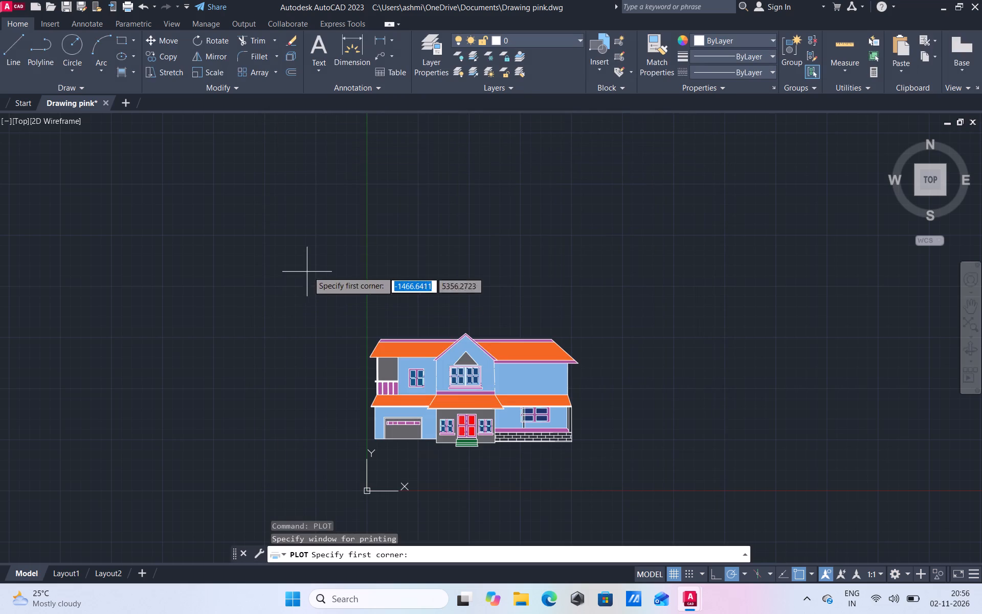
pyautogui.click(368, 303)
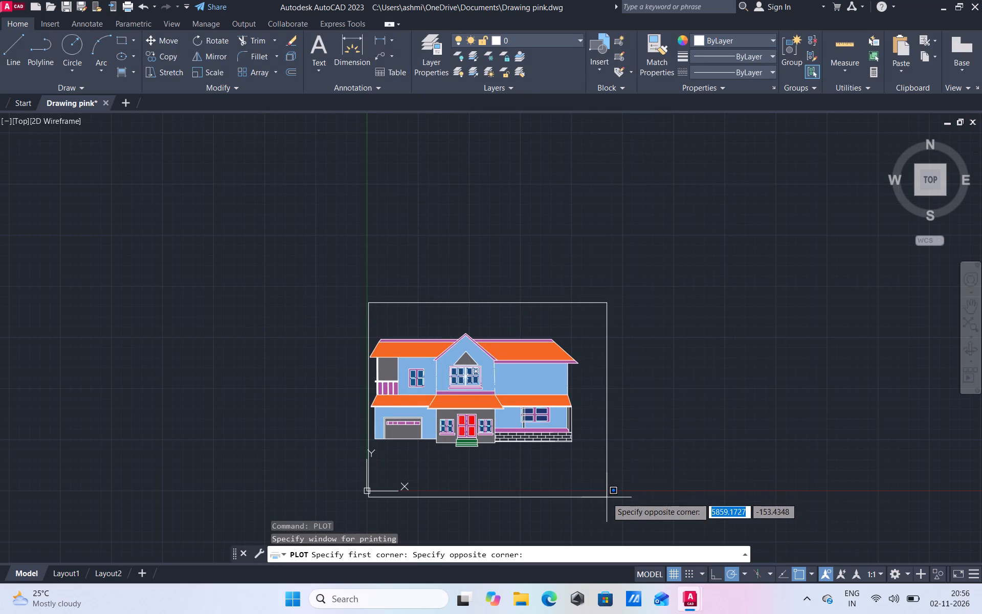
pyautogui.scroll(2, 607, 495)
pyautogui.scroll(-1, 608, 489)
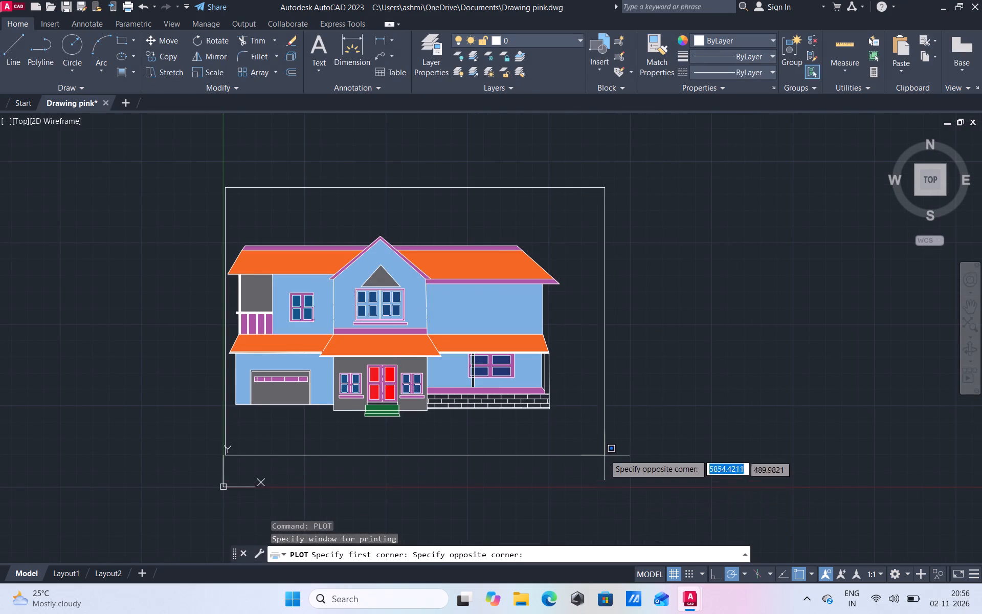
pyautogui.click(593, 434)
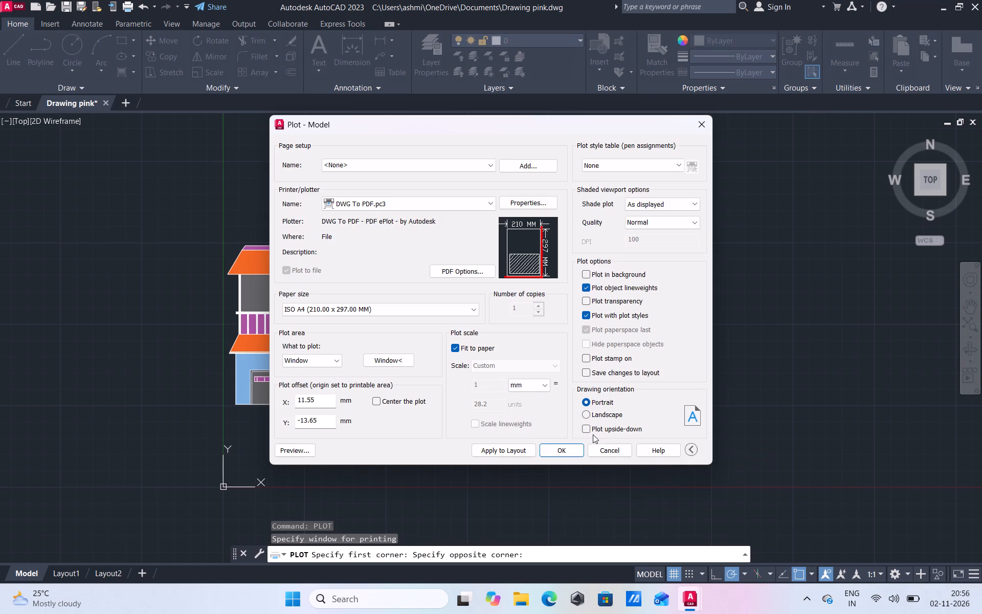
# Run the plot and save it in Documents as Drawing pink-Model.pdf.
pyautogui.click(560, 450)
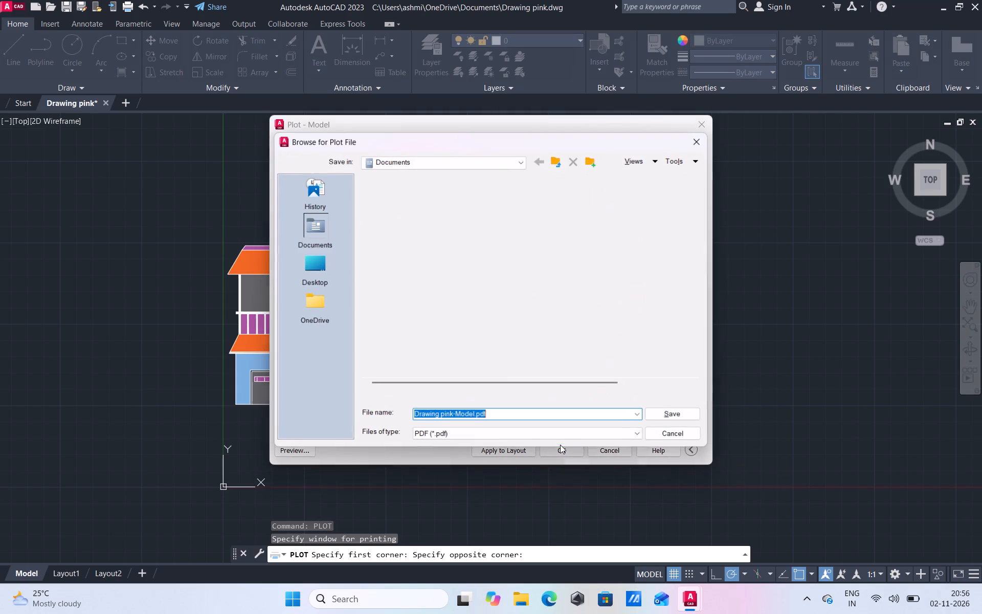
pyautogui.click(664, 418)
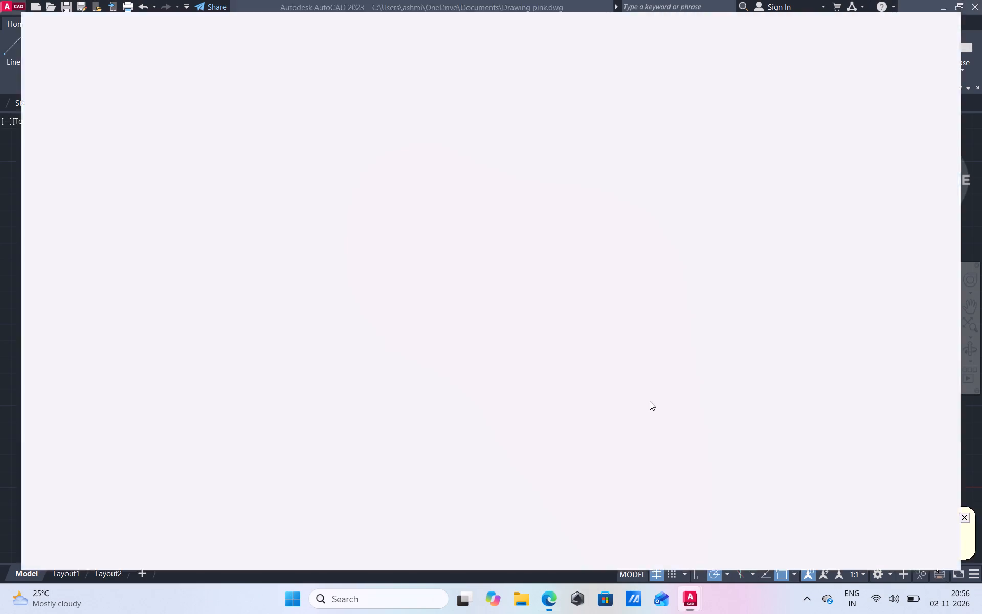
# Check the plotted house elevation in the opened PDF and close the PDF viewer.
pyautogui.scroll(-5, 648, 349)
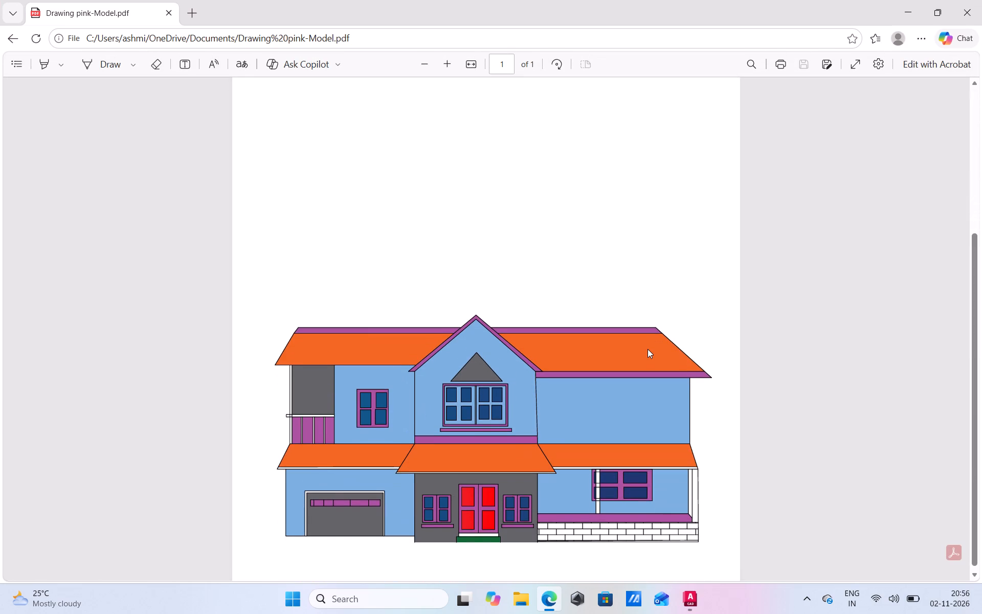
pyautogui.scroll(-3, 648, 349)
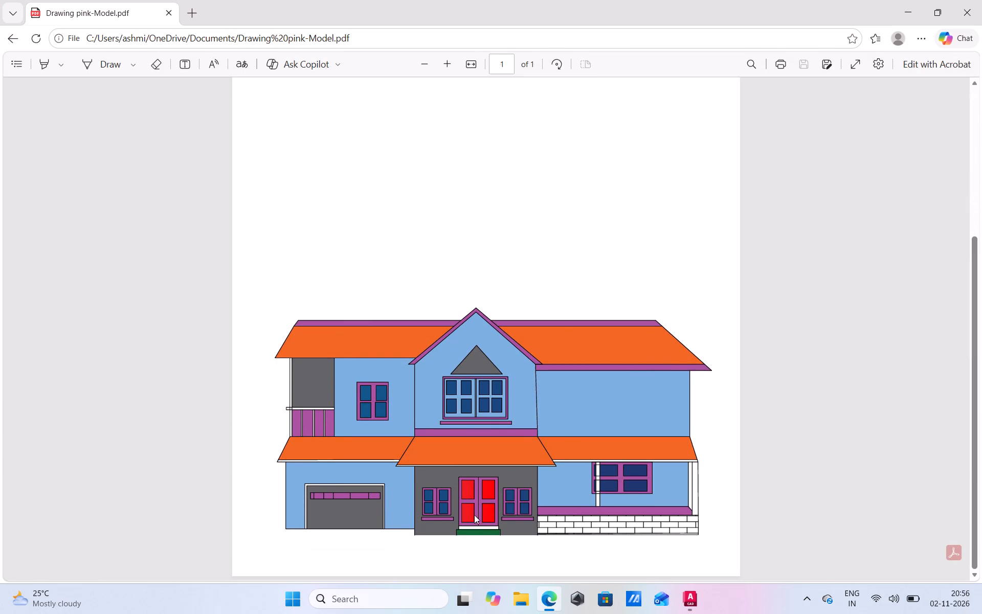
pyautogui.click(978, 6)
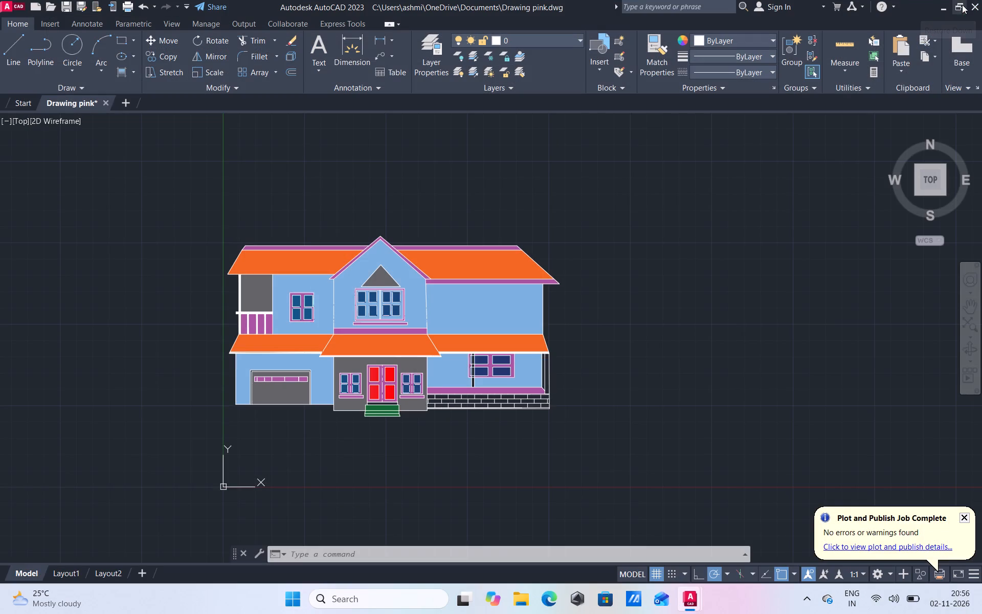
# Search Windows for the Fuji app and open it.
pyautogui.click(397, 604)
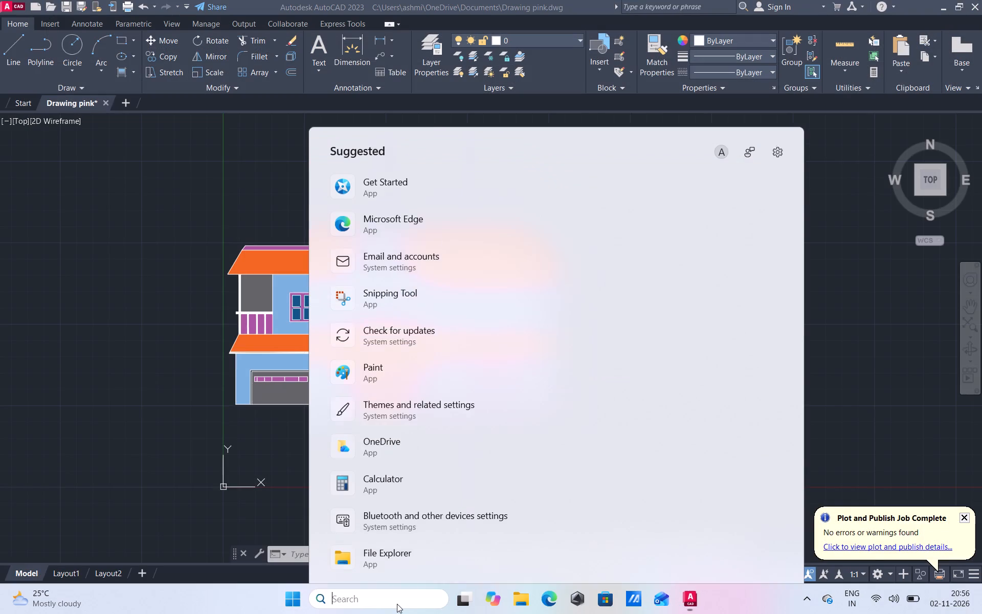
pyautogui.press('f')
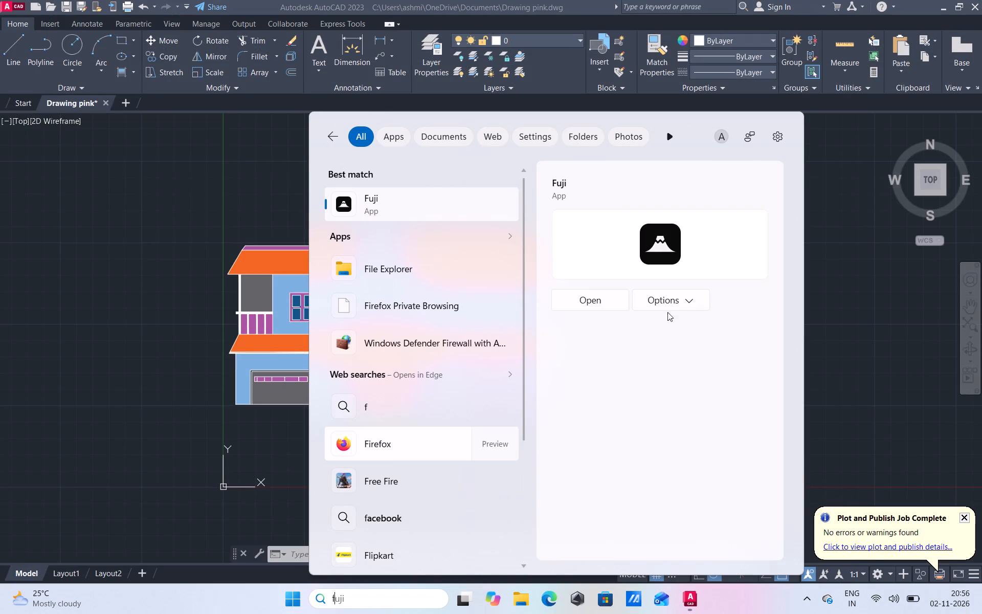
pyautogui.click(588, 304)
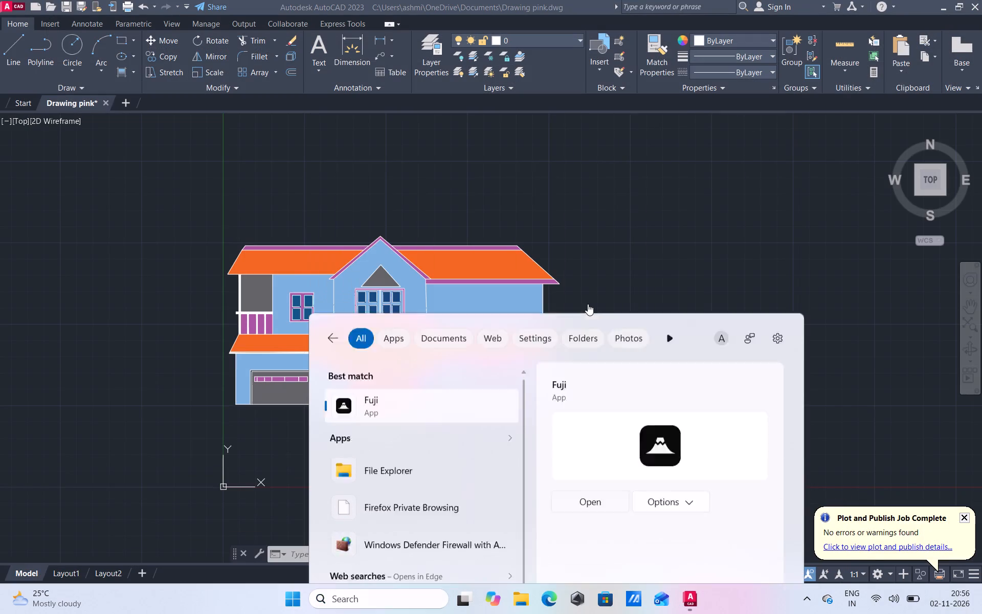